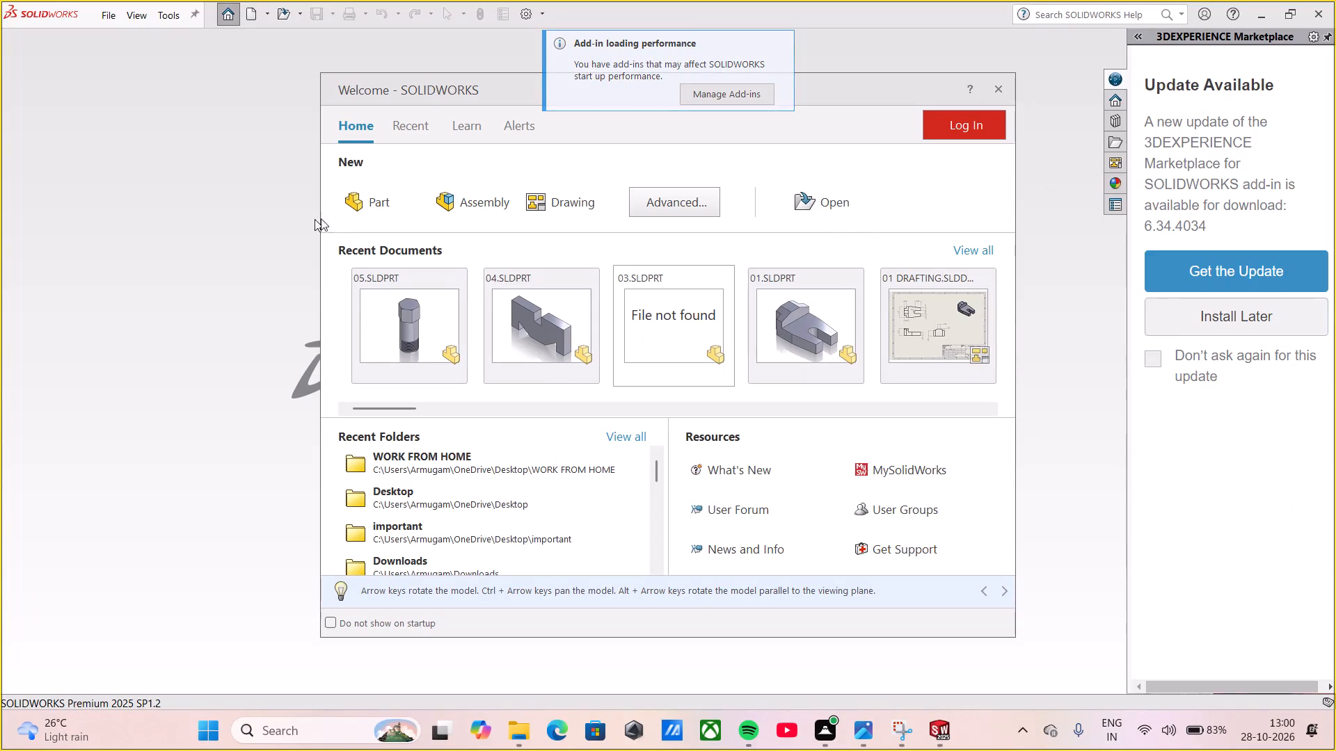
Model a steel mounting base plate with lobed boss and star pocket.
Create a new part document.
left_click(403, 207)
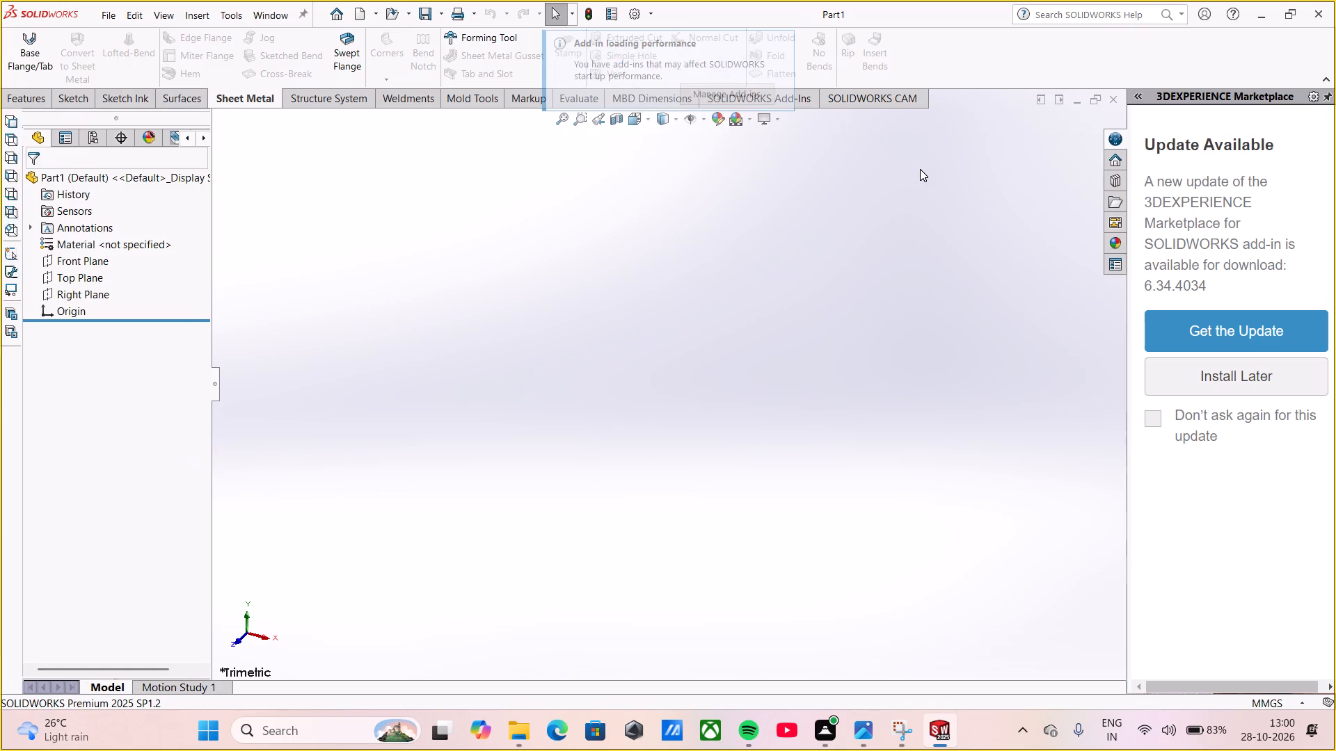
Sketch a center rectangle on the Top Plane, centred on the origin, about 206 mm wide and 95 mm high.
left_click(59, 100)
left_click(113, 53)
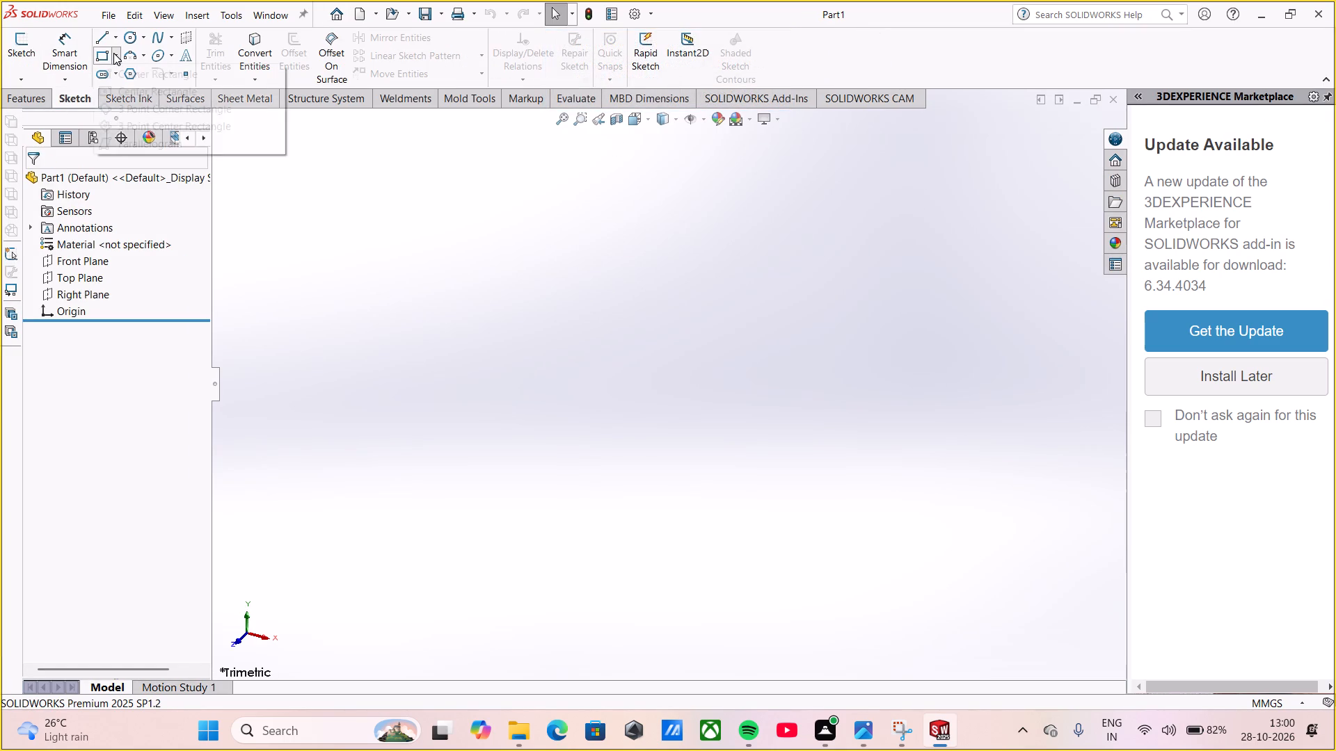
left_click(136, 94)
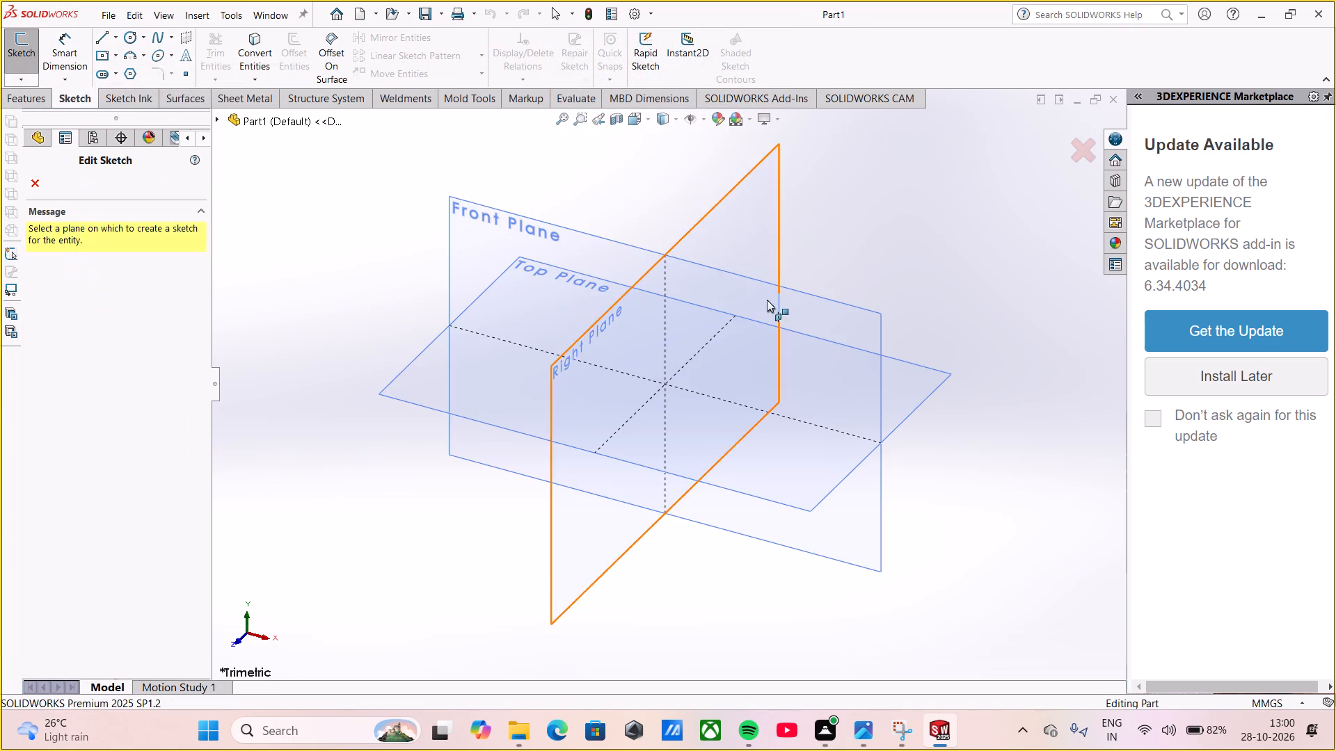
left_click(939, 388)
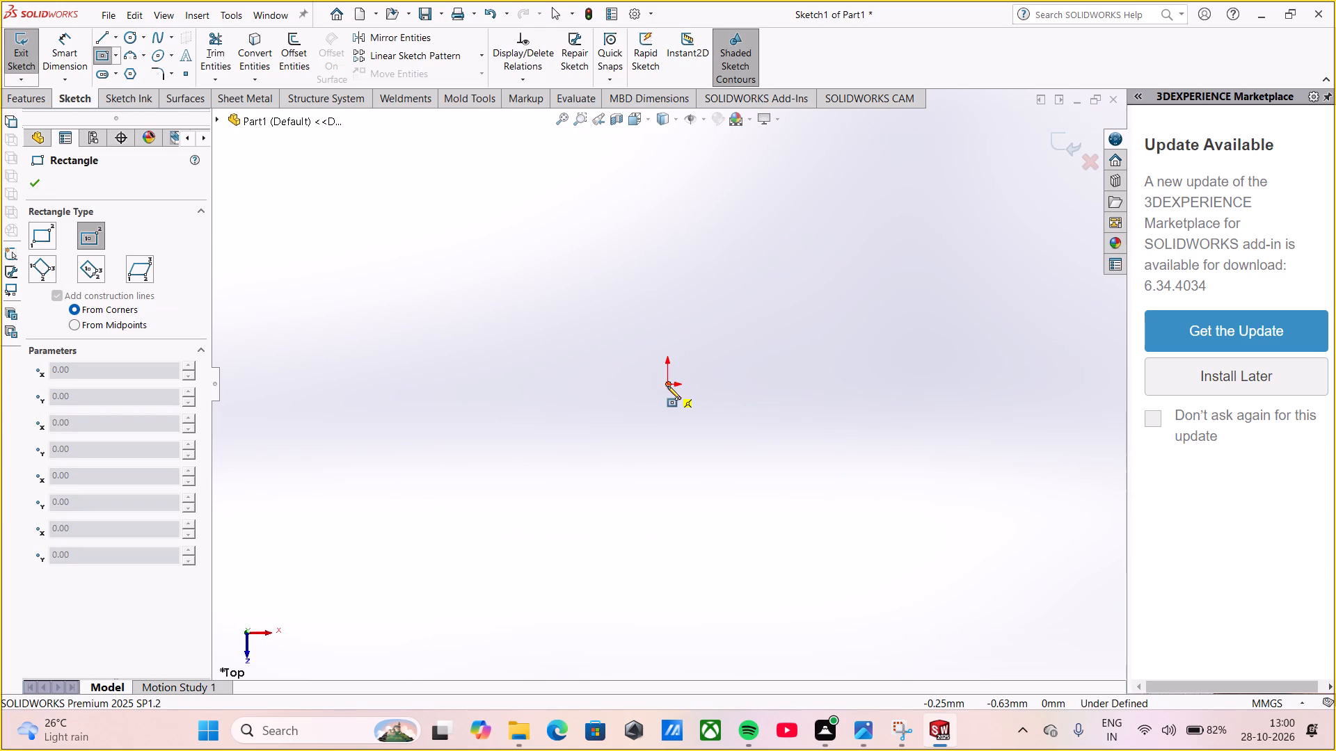
left_click(667, 386)
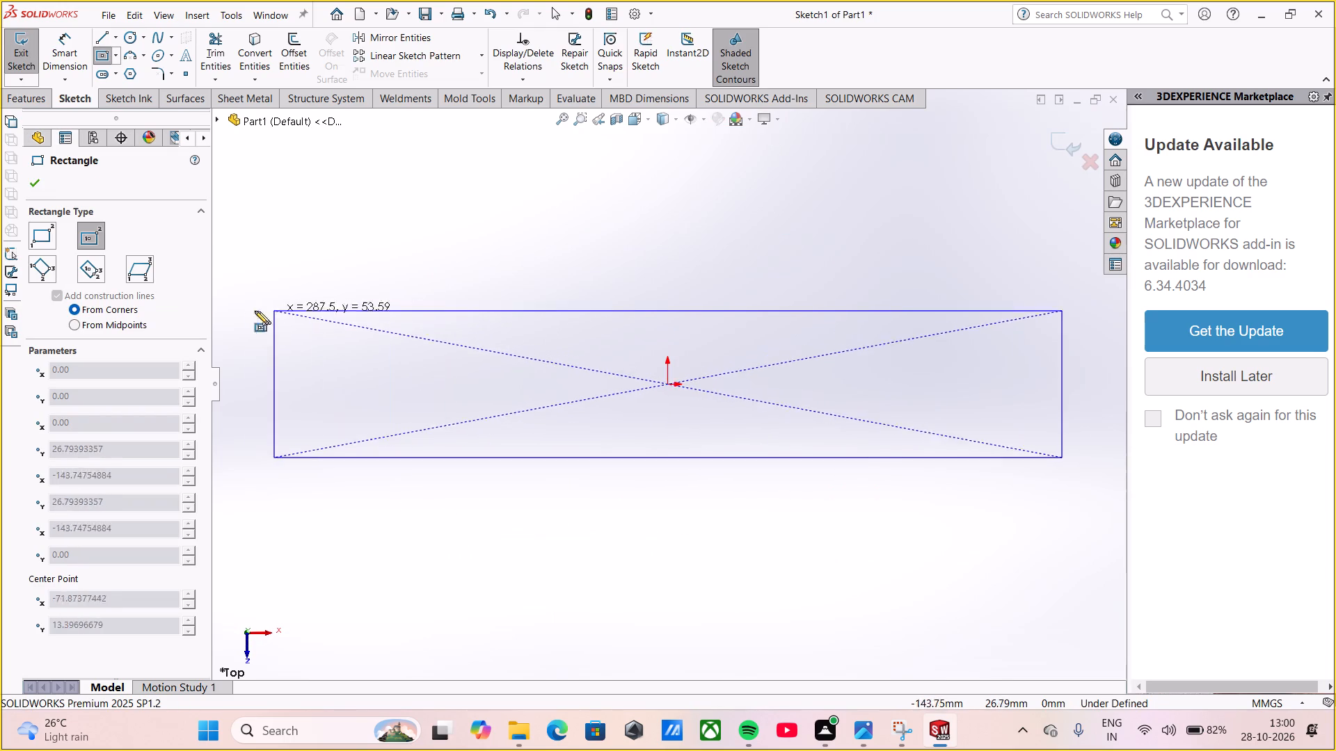
left_click(386, 254)
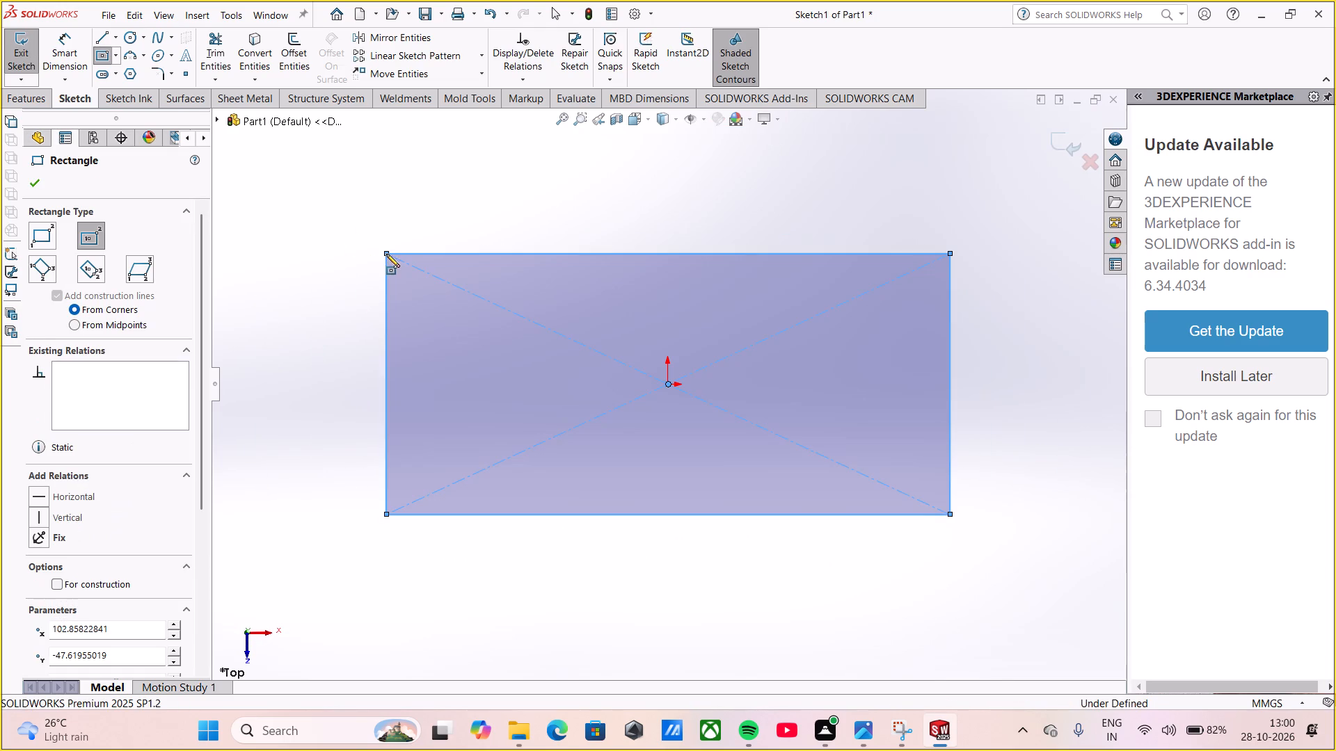
Dimension the rectangle 113 mm wide and 80 mm high.
left_click(70, 49)
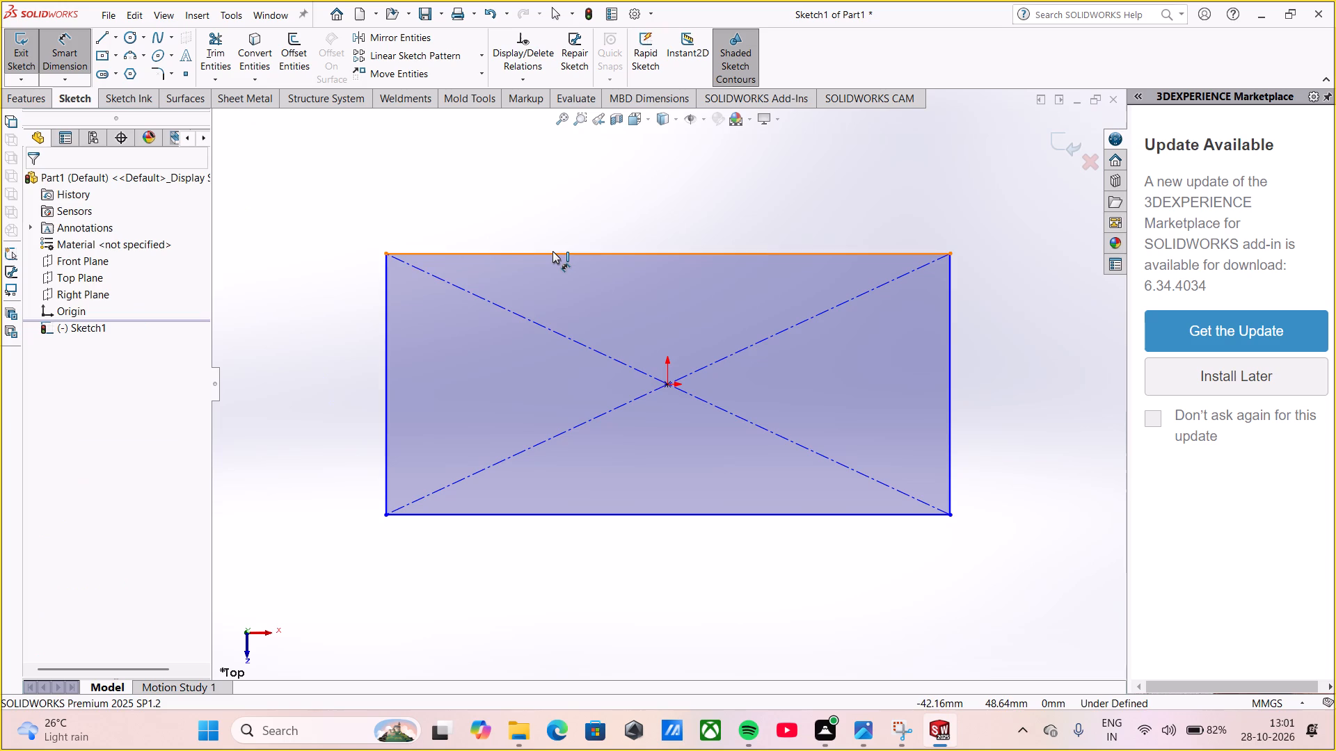
left_click(552, 251)
left_click(660, 176)
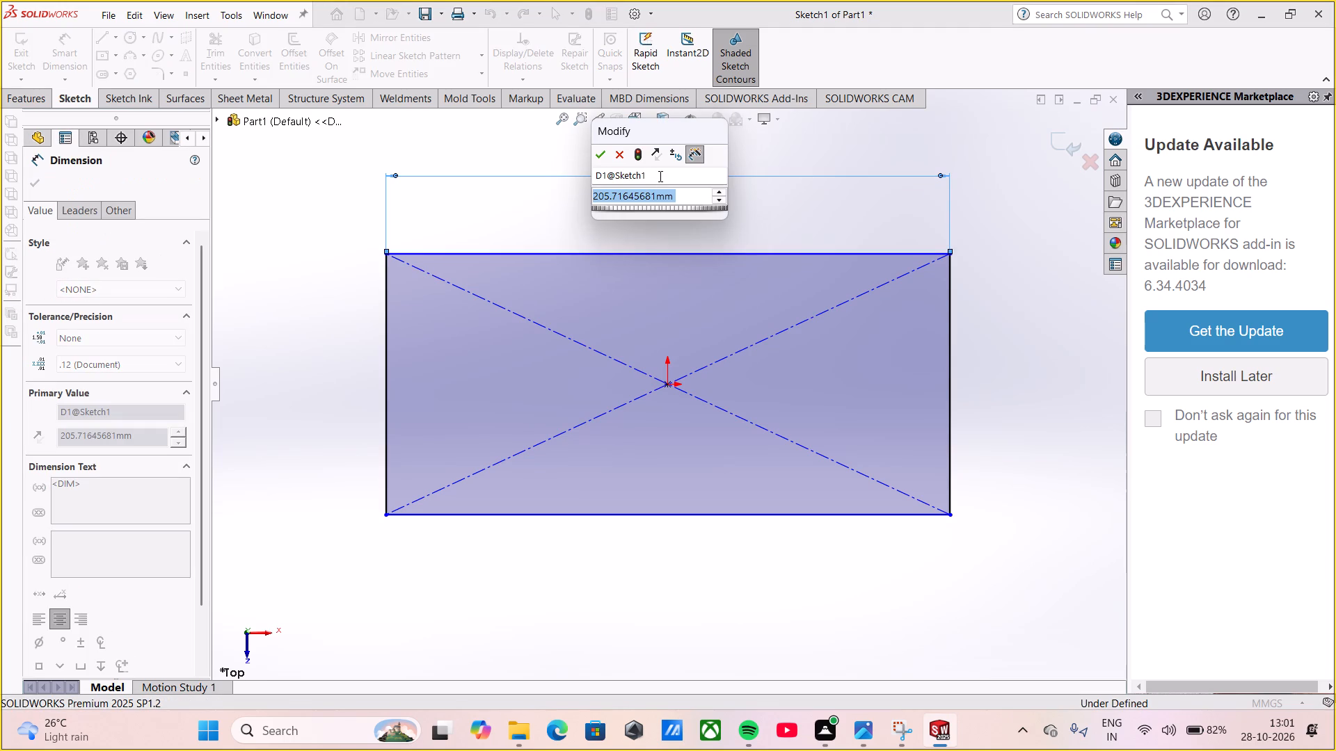
type("11")
key("3")
key("Return")
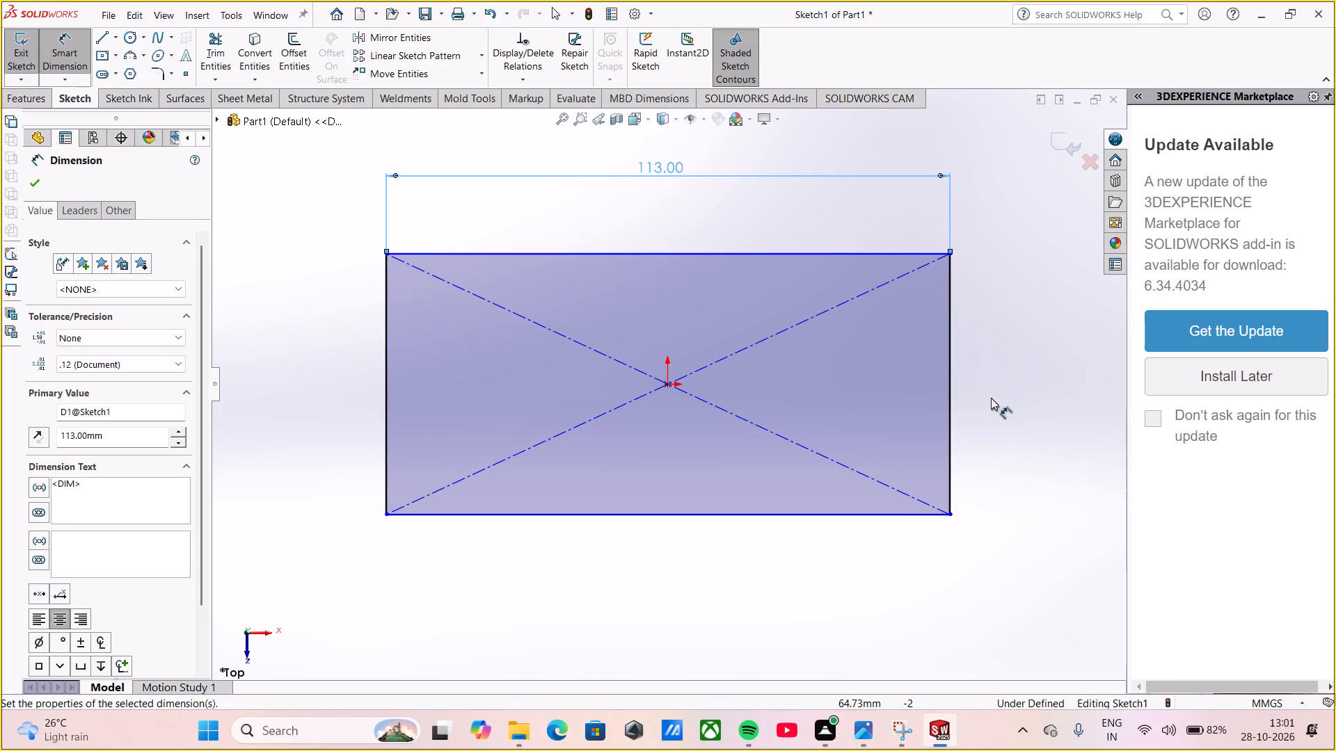
left_click(946, 413)
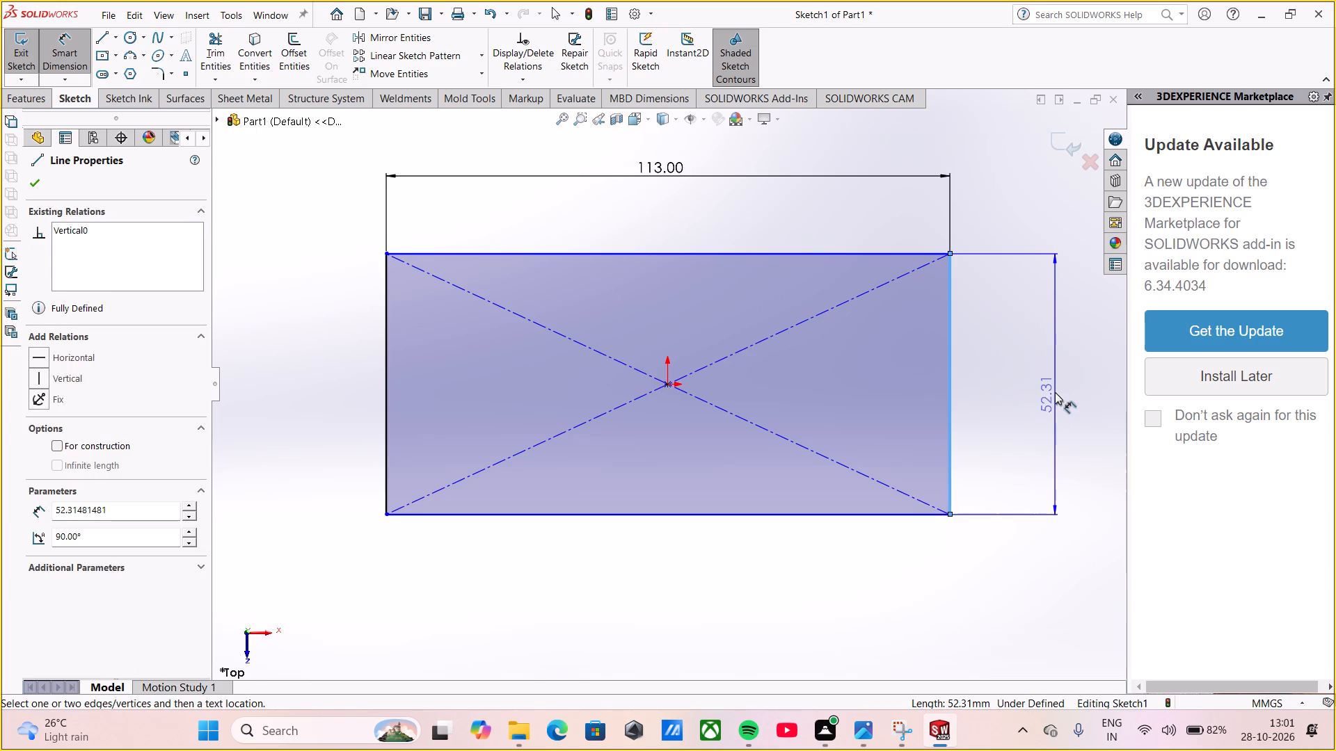
left_click(1055, 390)
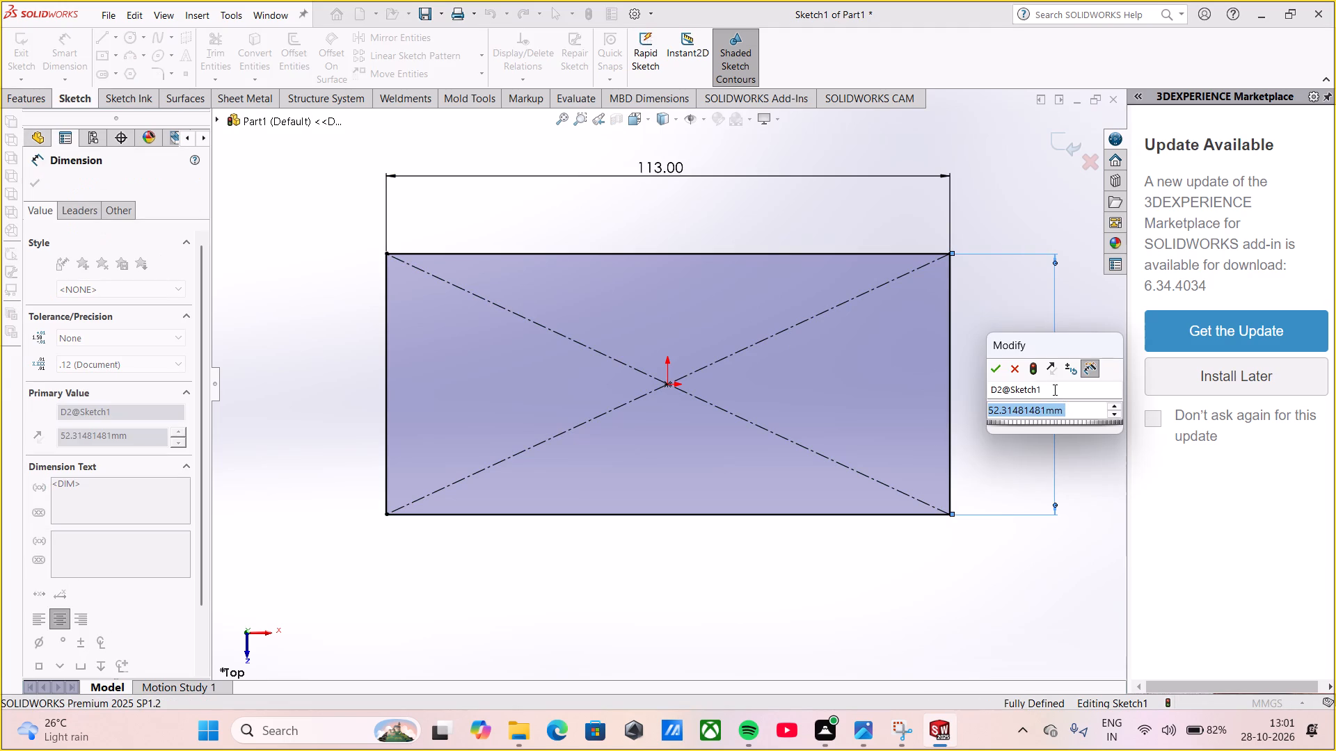
type("80")
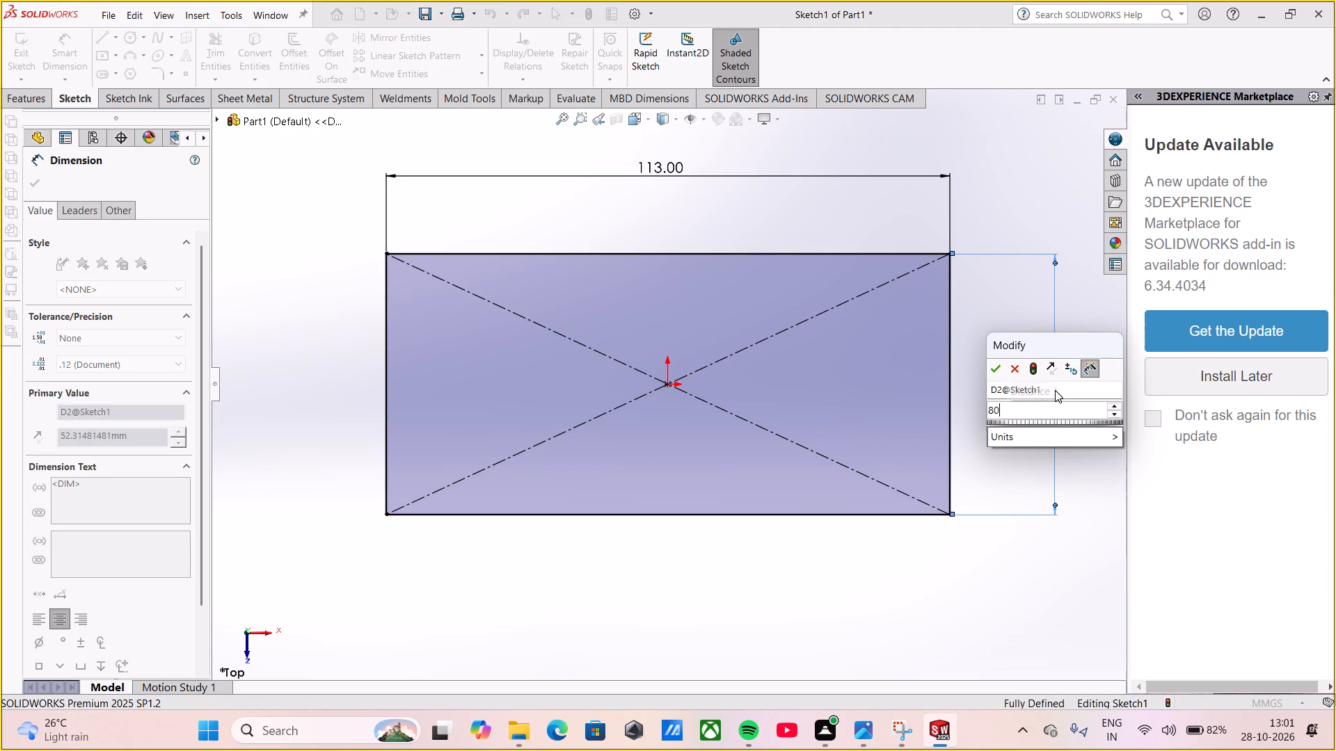
key("Return")
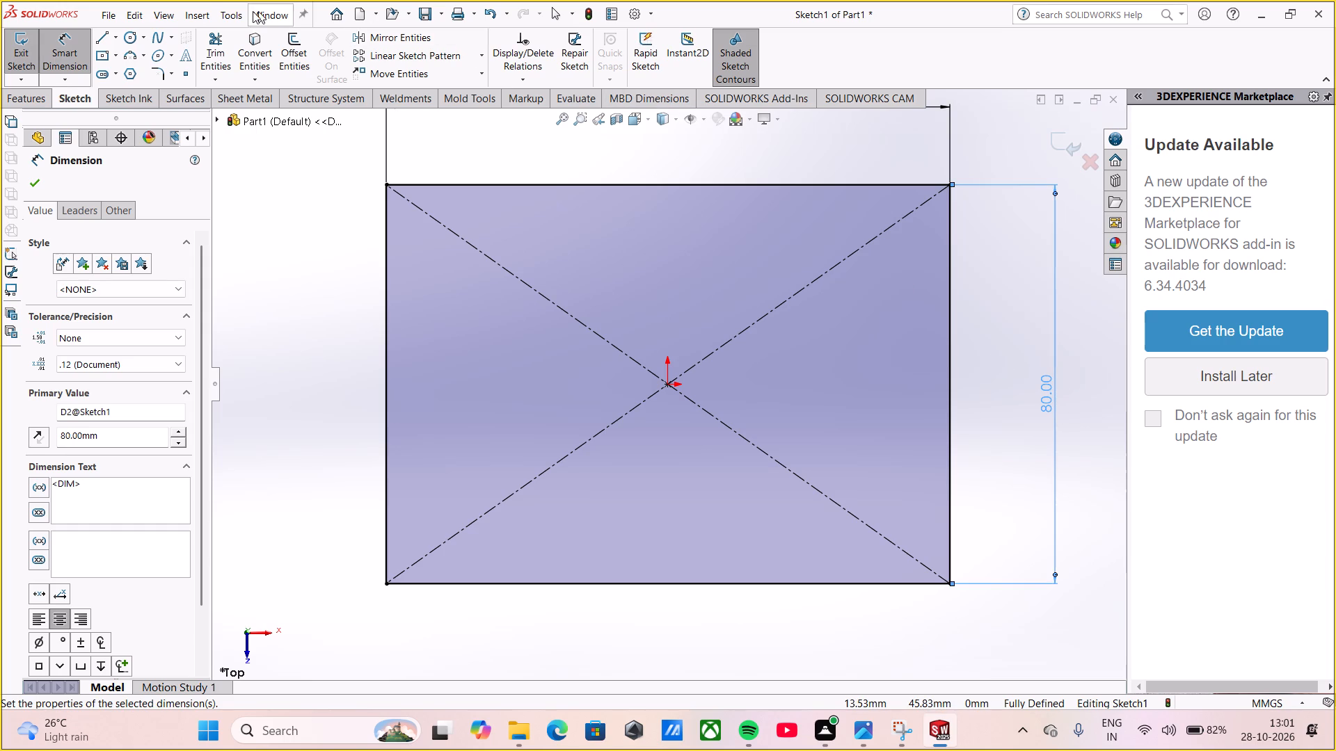
Round all four corners of the rectangle with 15 mm sketch fillets.
left_click(165, 72)
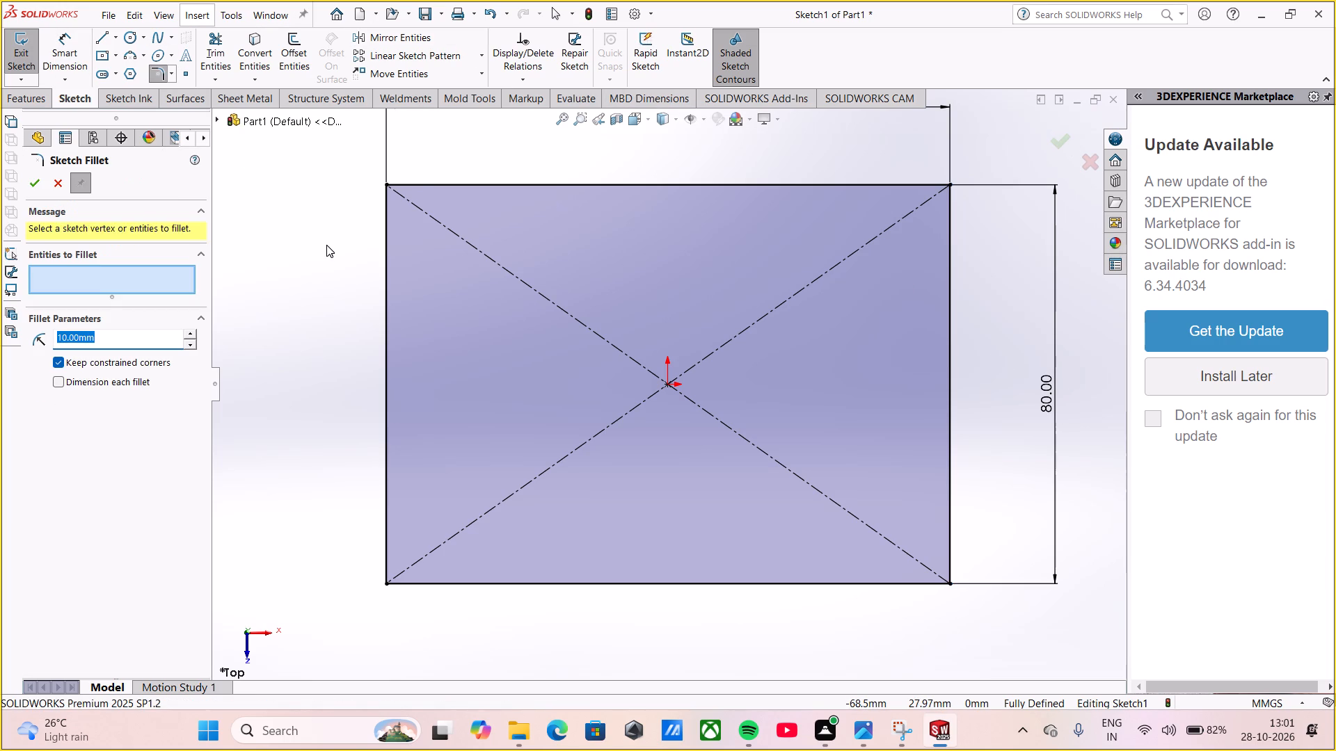
type("15")
key("Return")
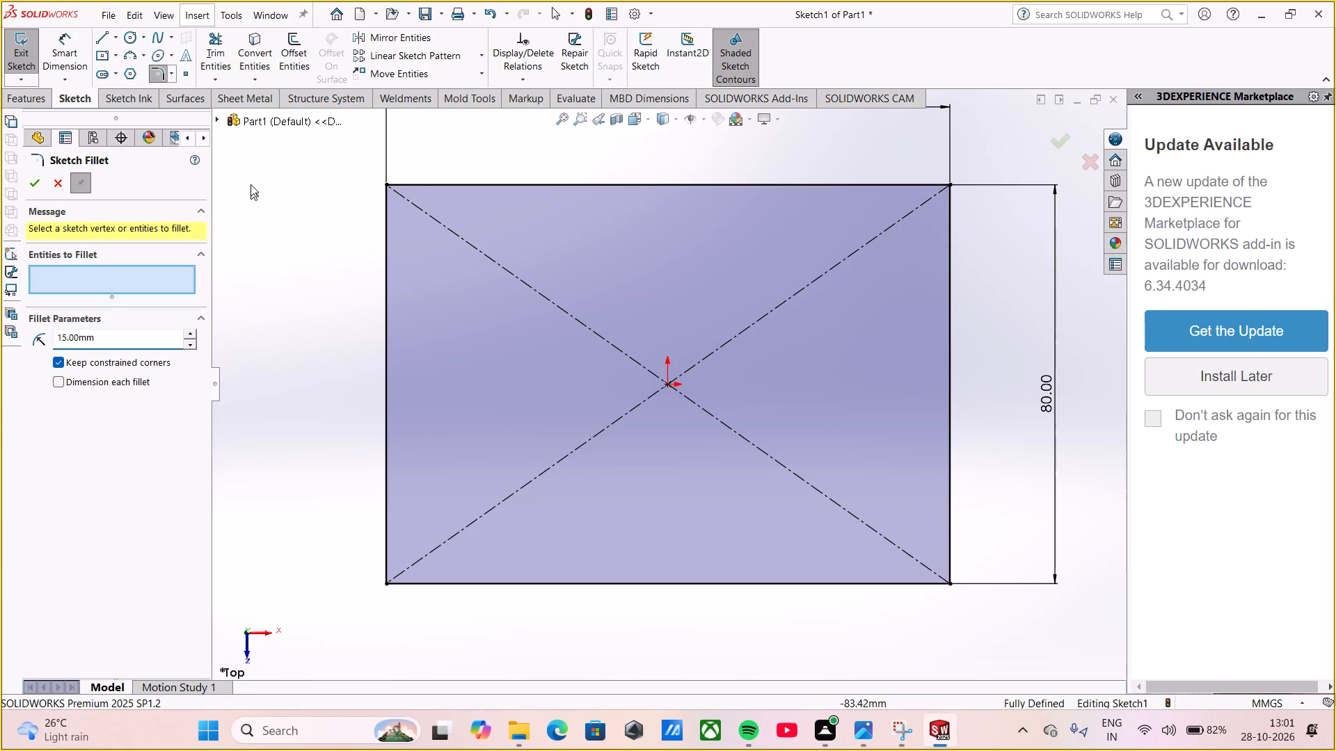
left_click(381, 239)
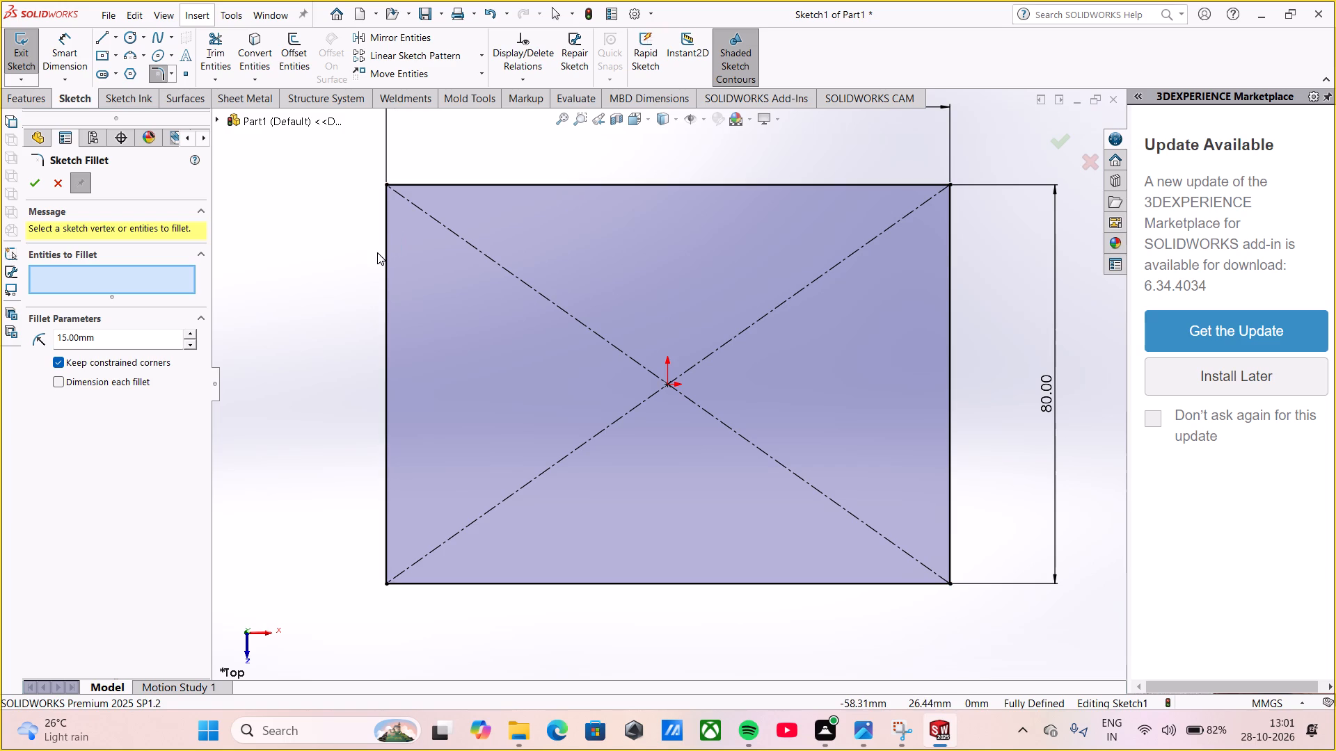
left_click(385, 242)
left_click(425, 187)
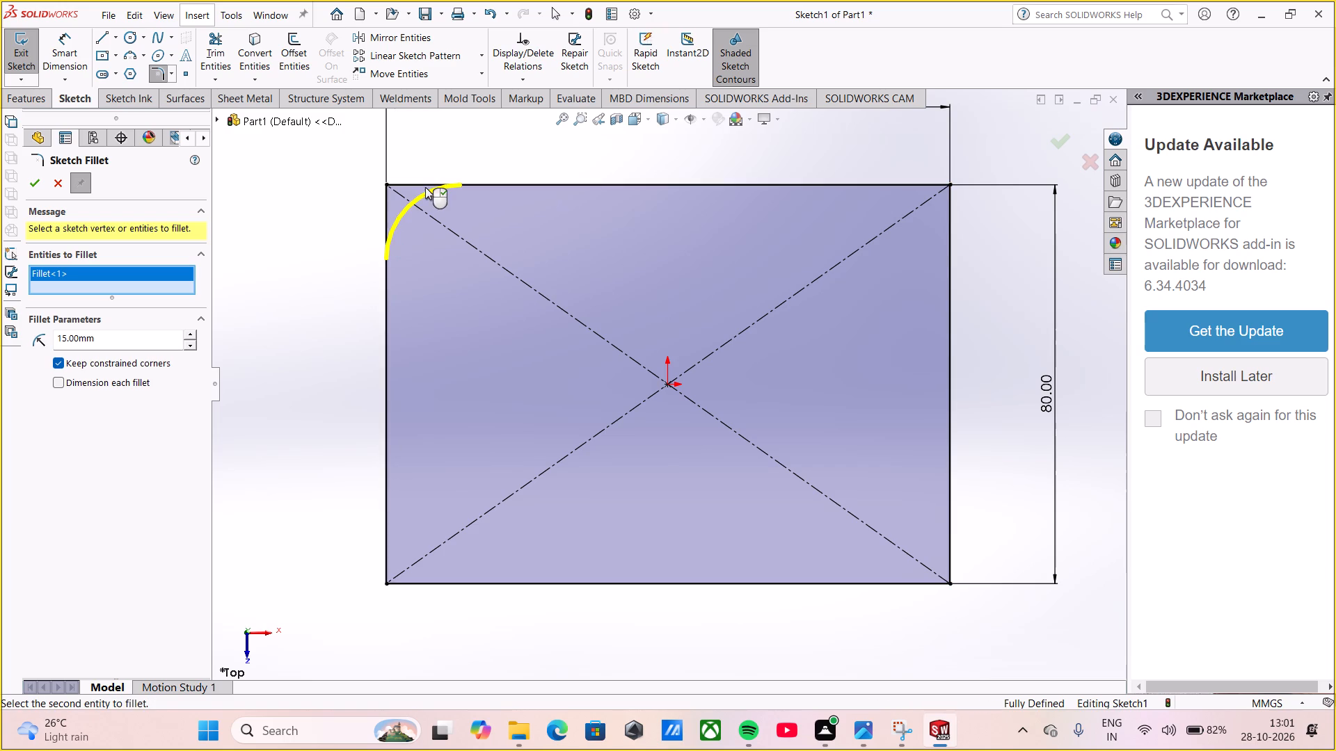
left_click(387, 522)
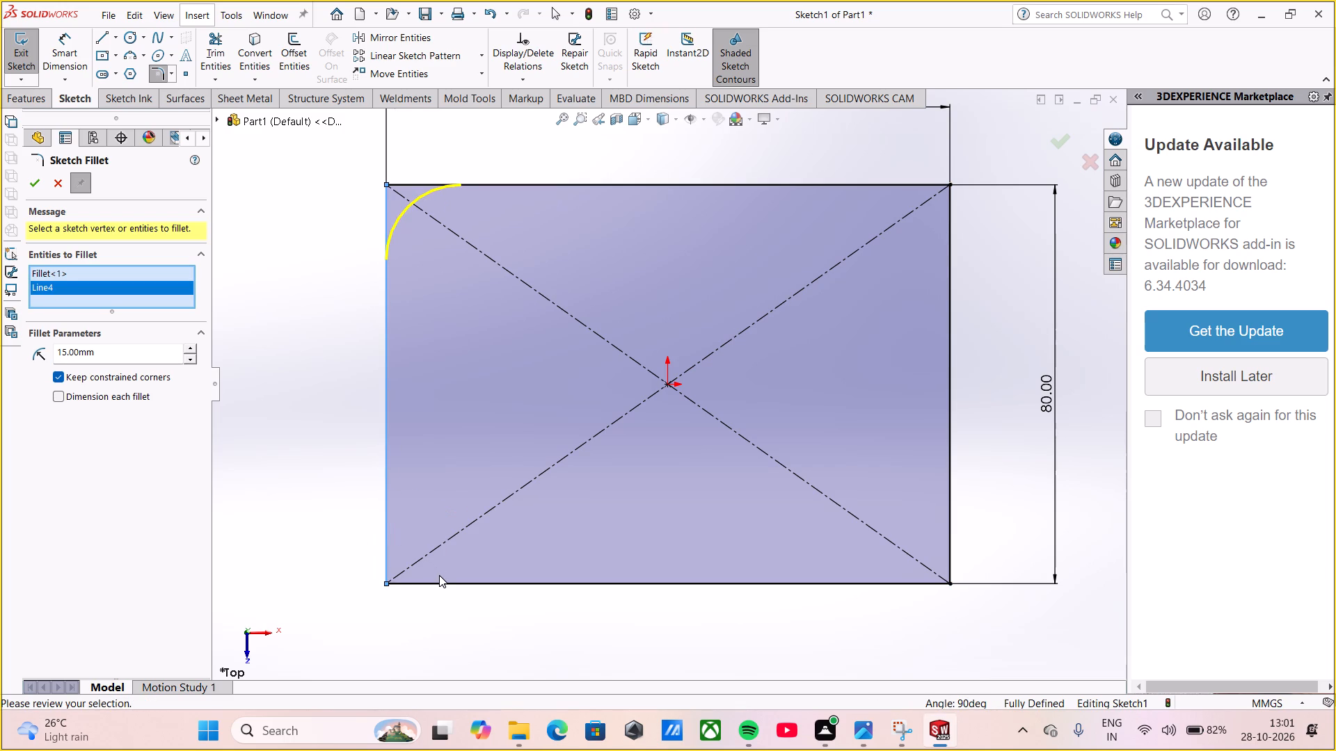
left_click(438, 581)
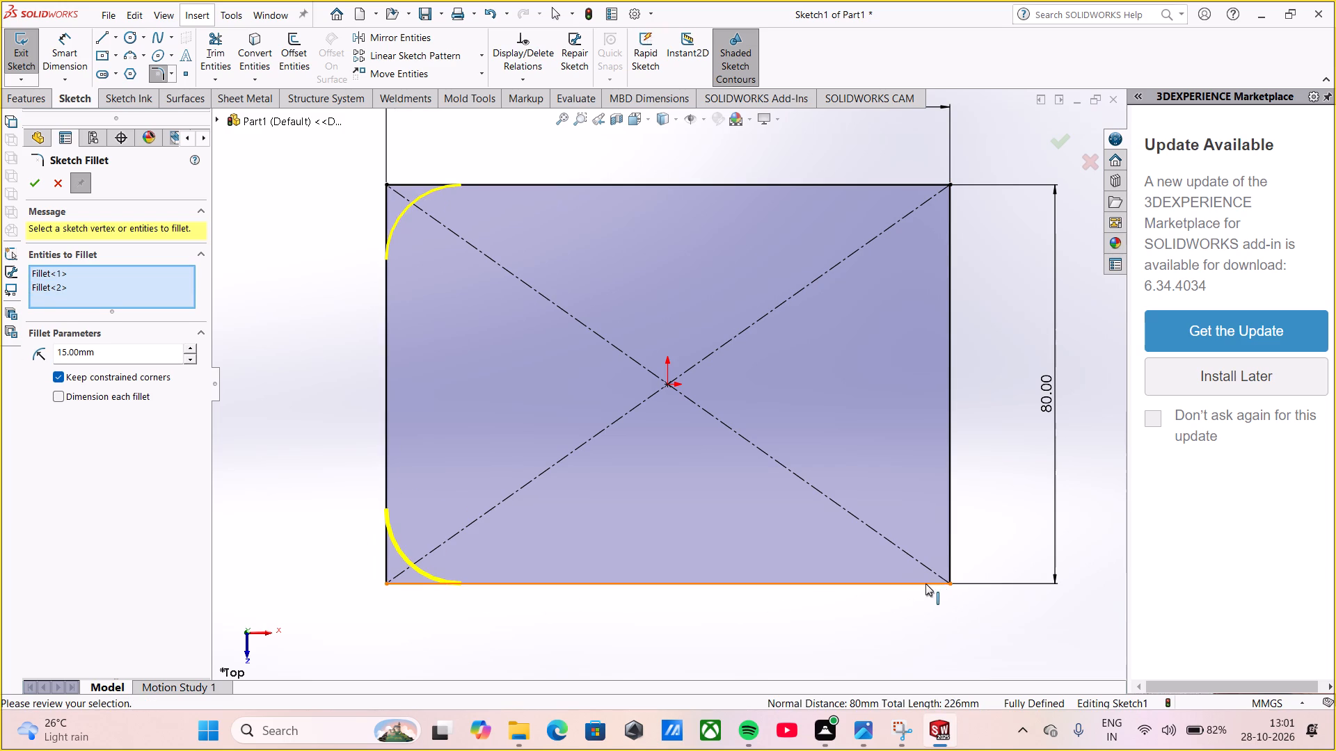
left_click(951, 540)
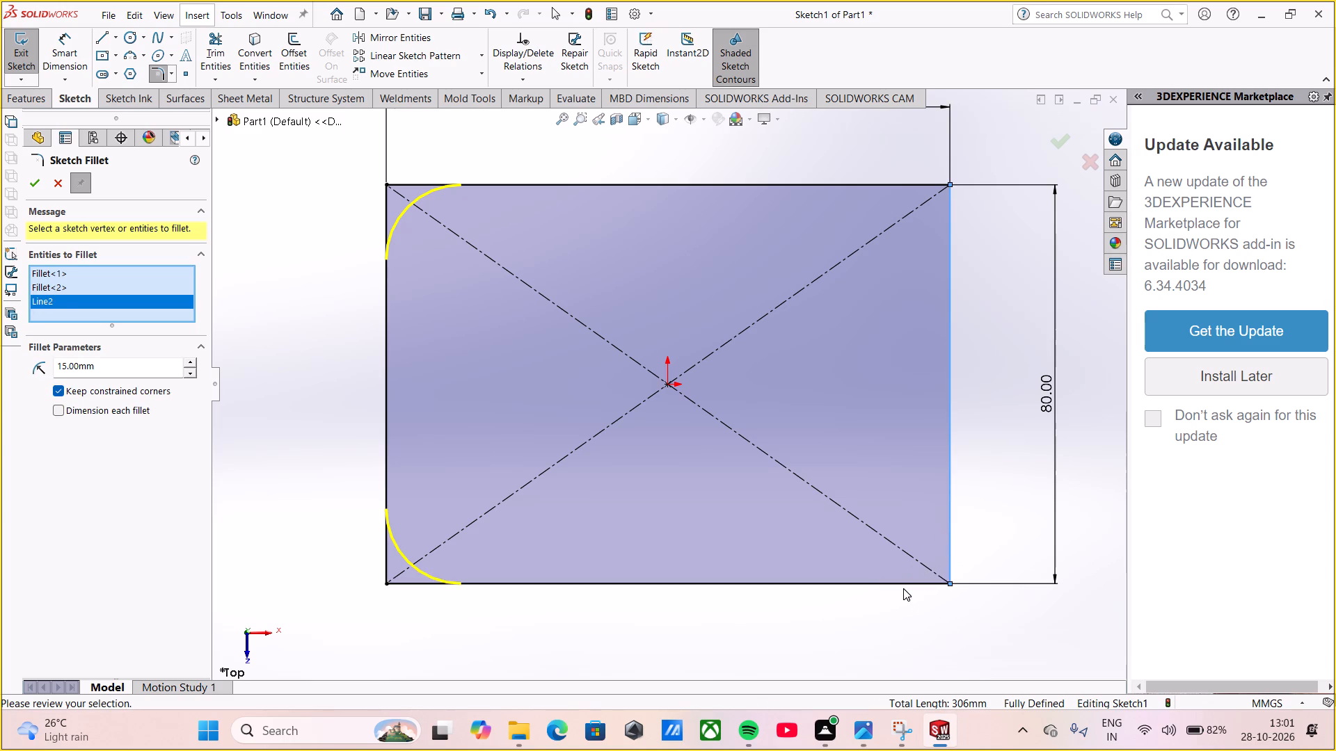
left_click(905, 580)
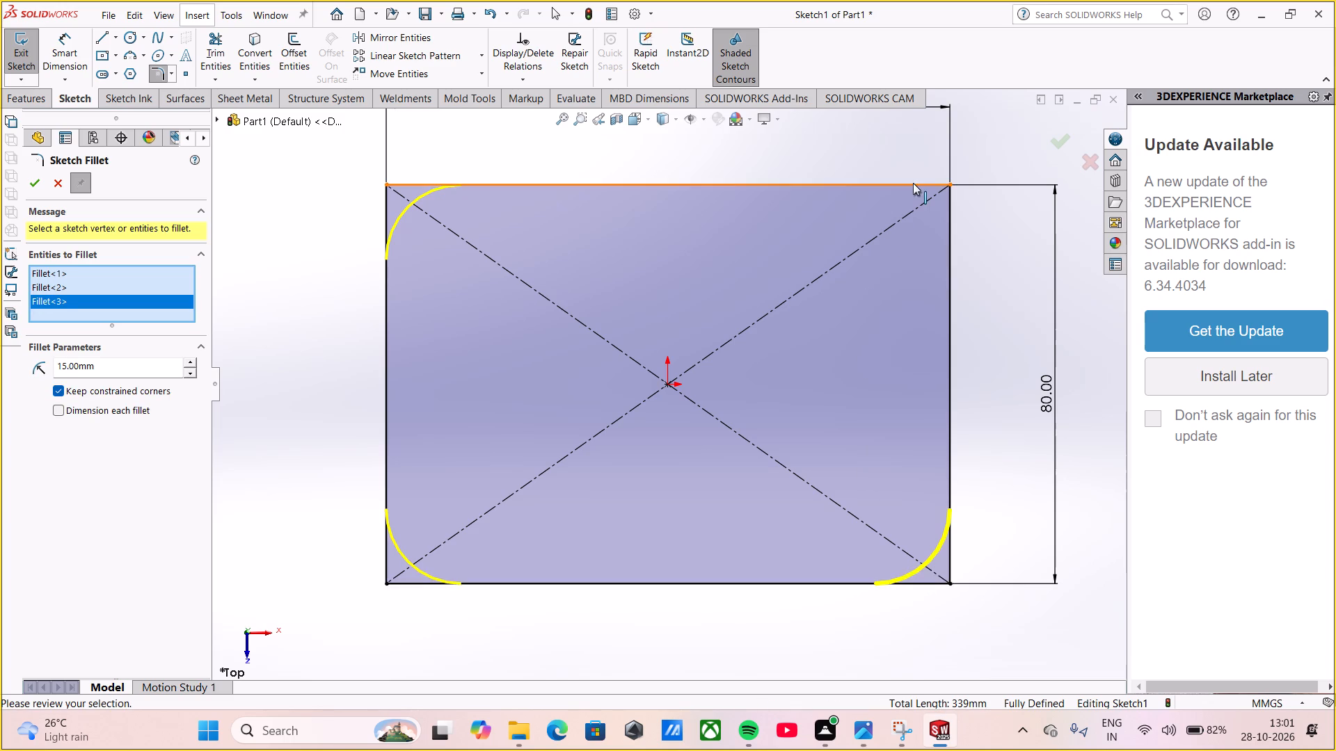
left_click(915, 184)
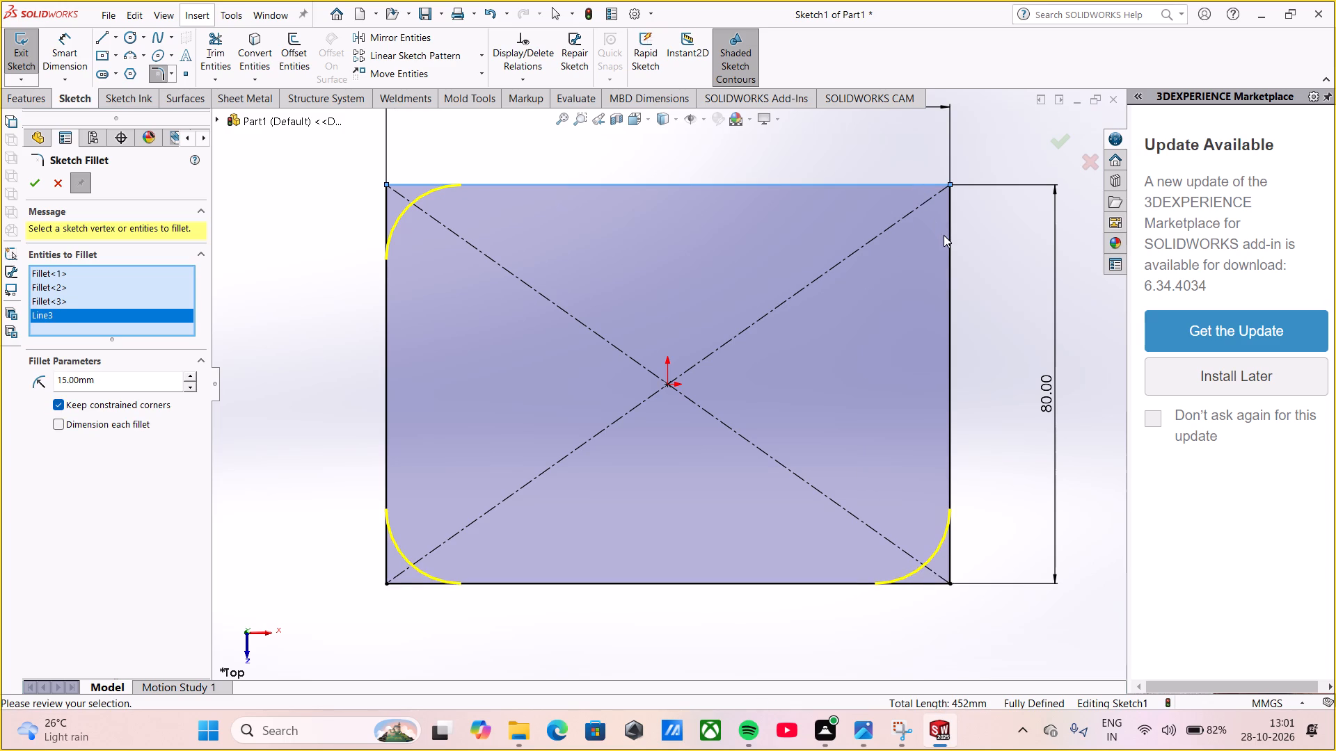
left_click(951, 229)
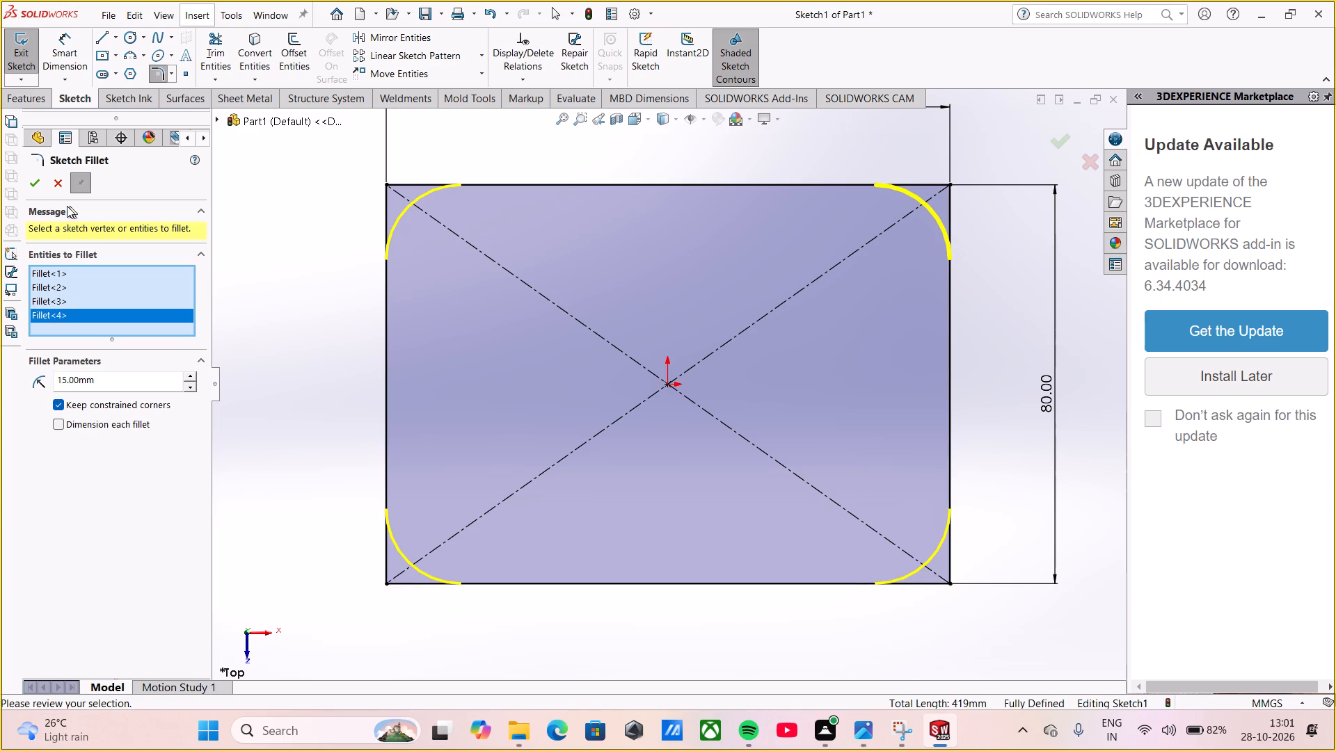
left_click(35, 184)
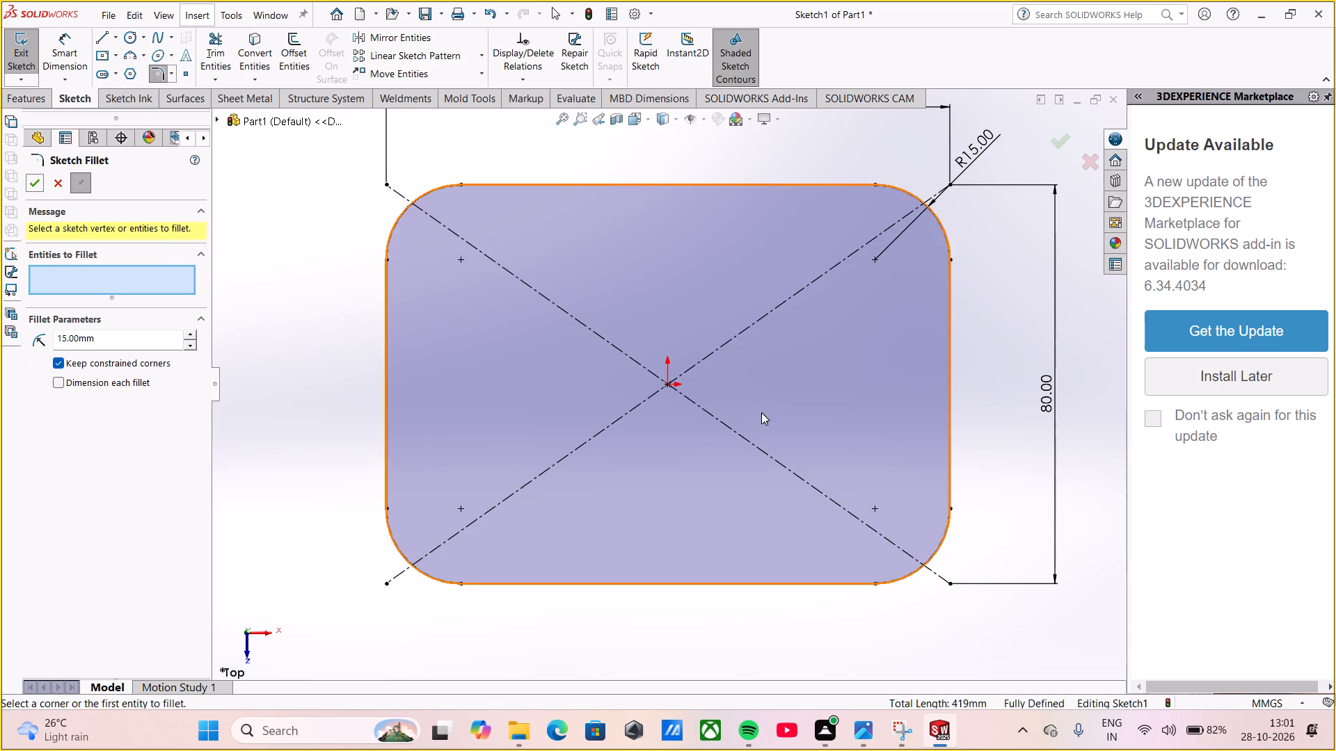
scroll(761, 412, "up", 1)
left_click(37, 101)
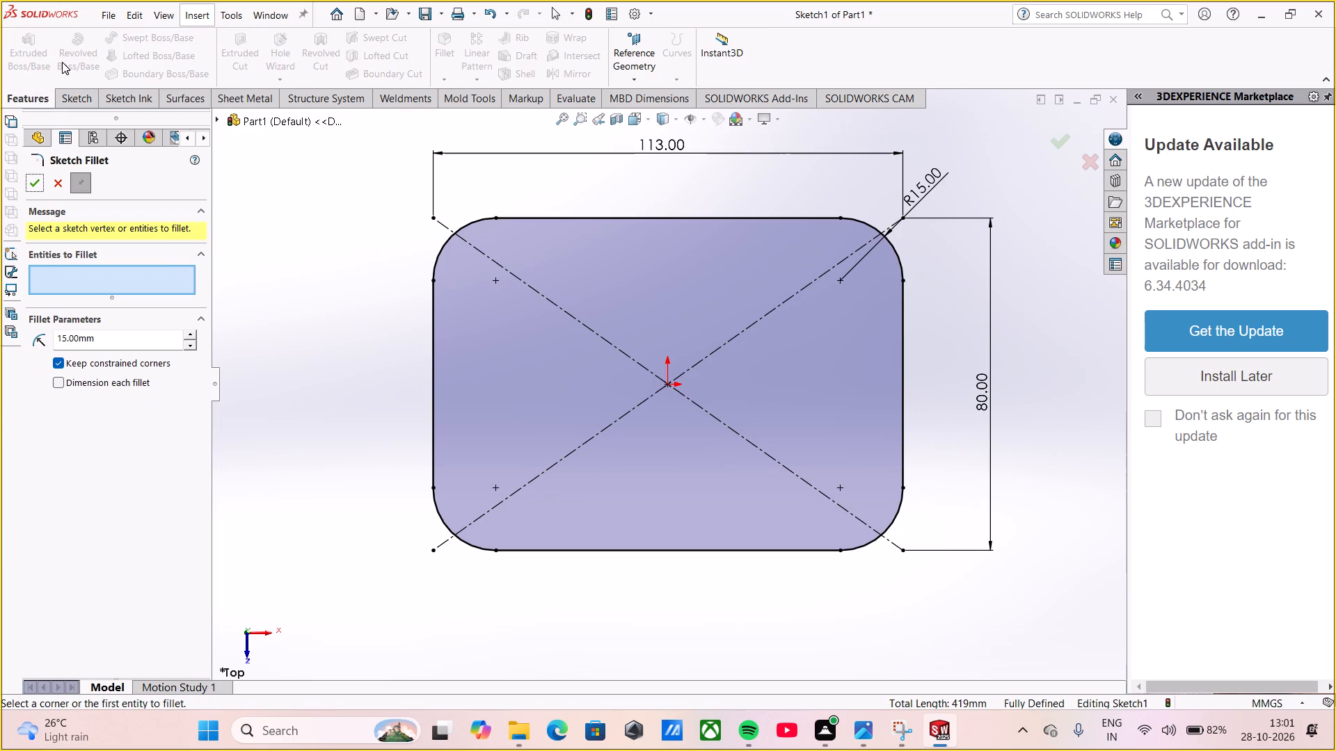
left_click(1070, 136)
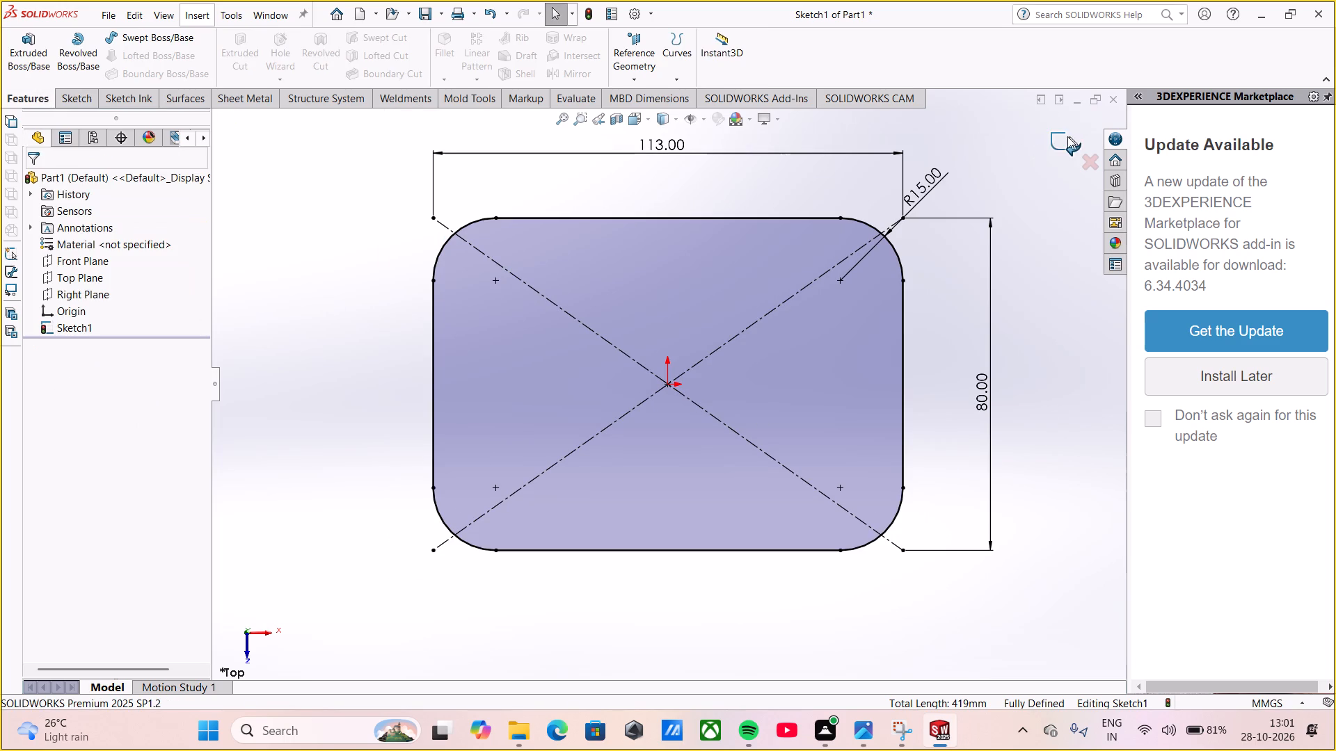
Extrude the rounded rectangle as a boss 7.5 mm thick using the Mid Plane end condition.
left_click(36, 49)
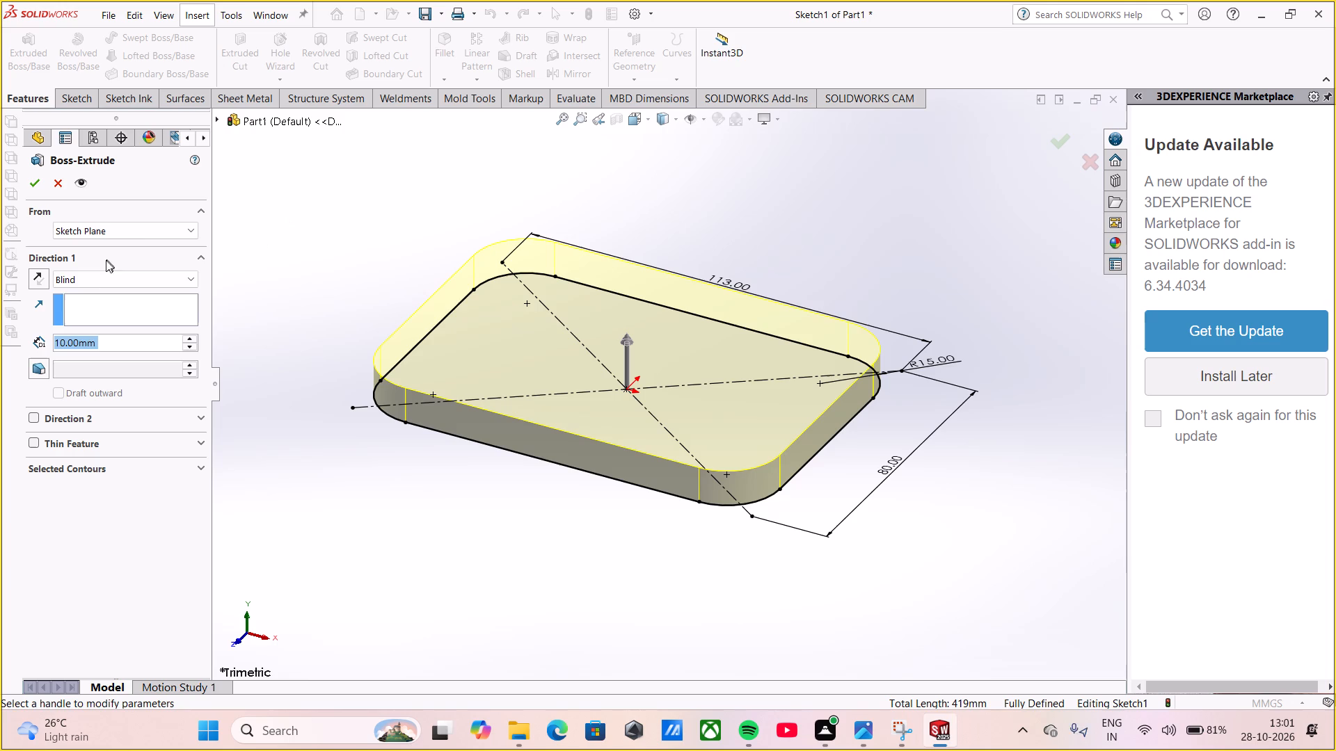
left_click(99, 275)
left_click(93, 360)
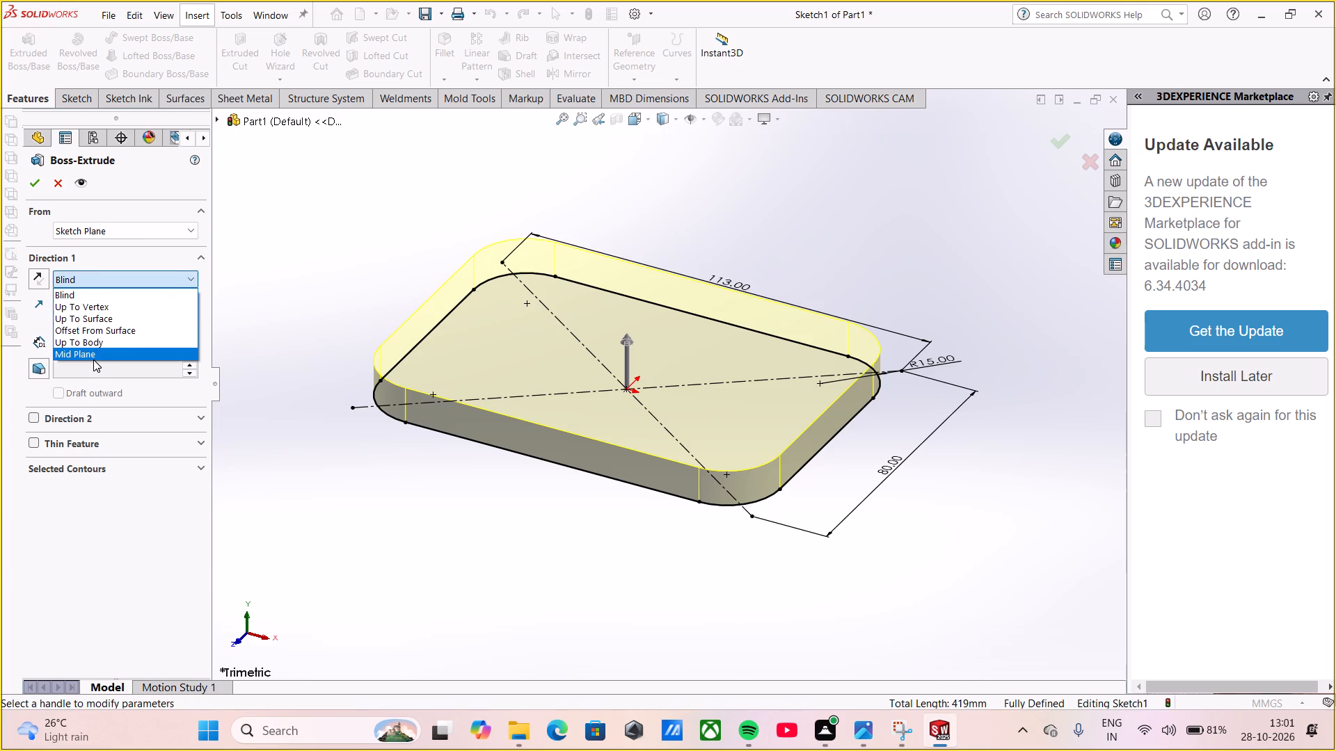
left_click(90, 357)
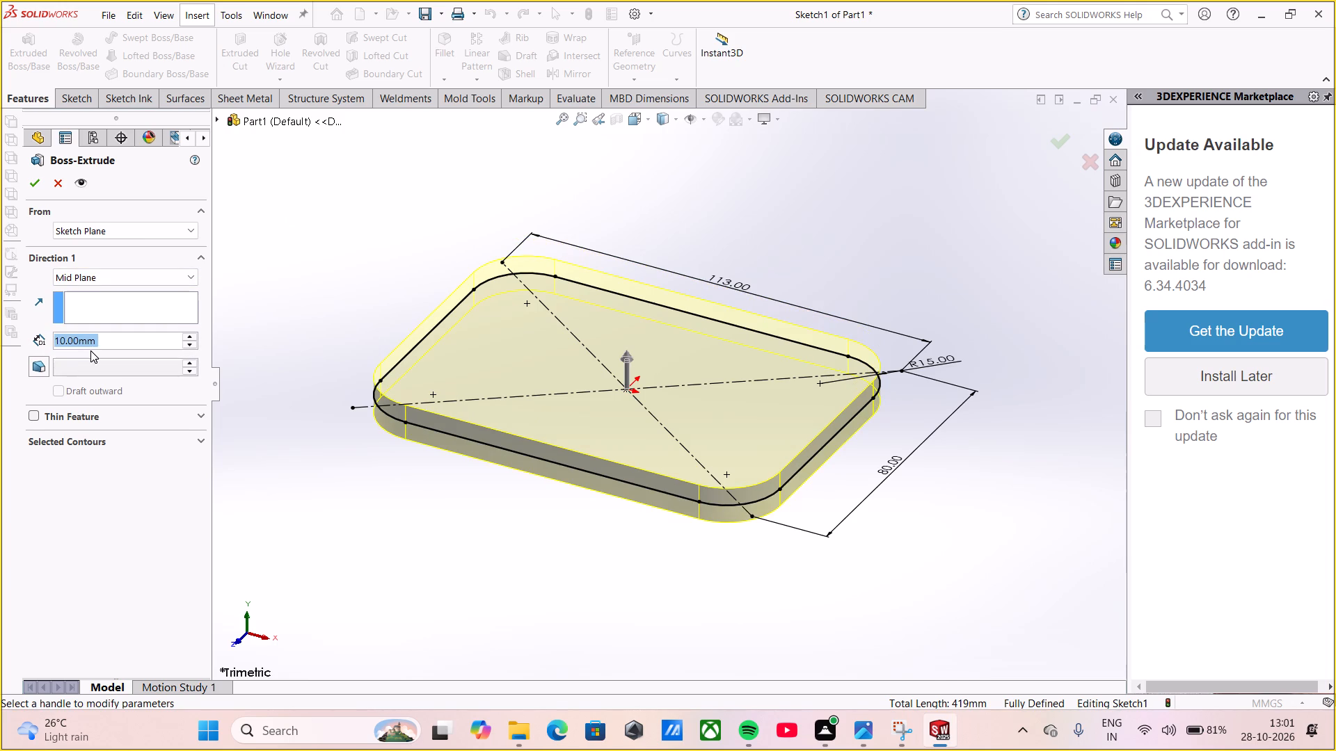
key("7")
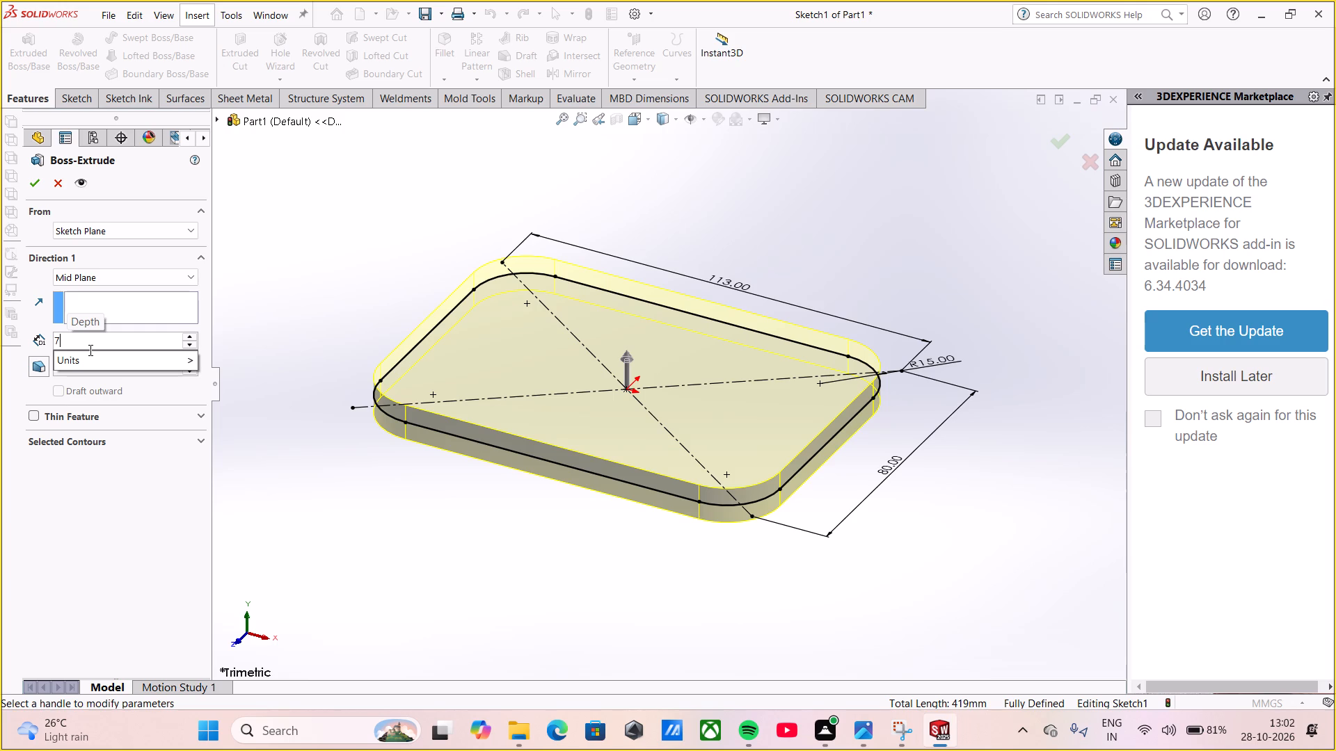
type(".5")
key("Return")
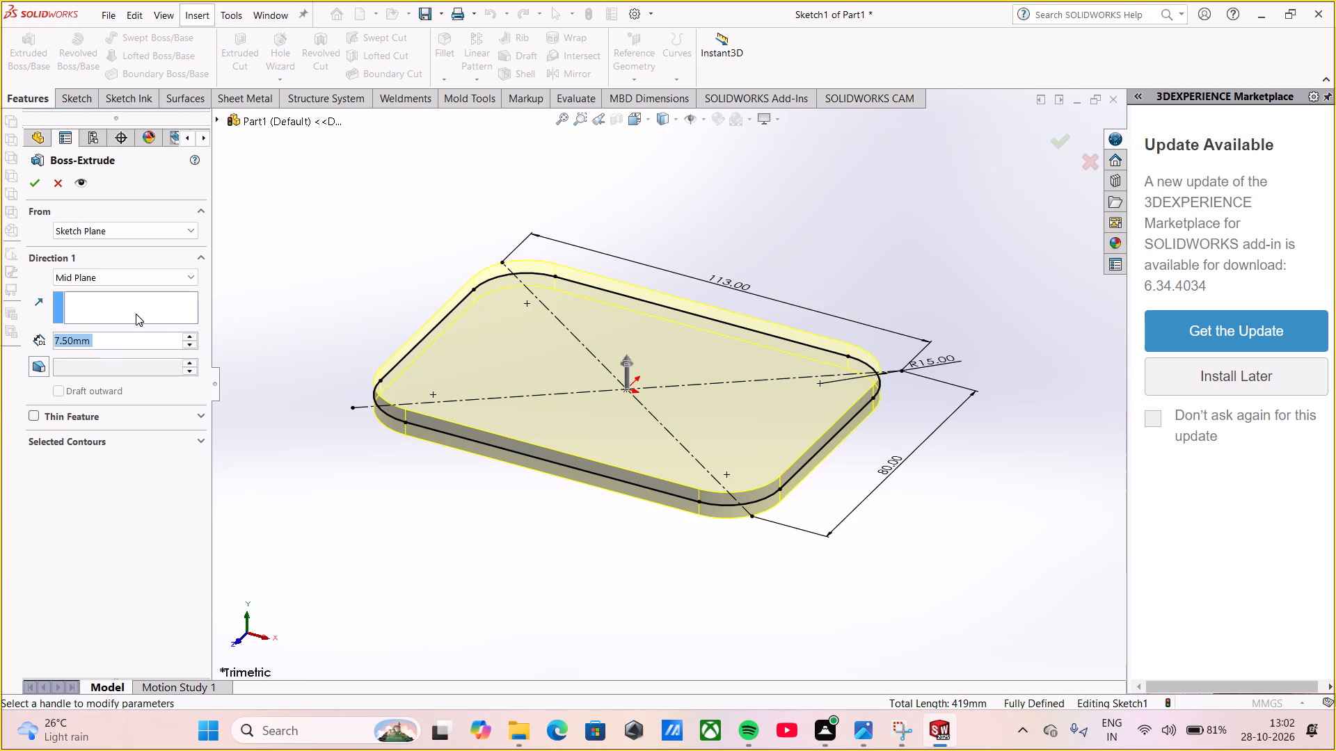
left_click(41, 183)
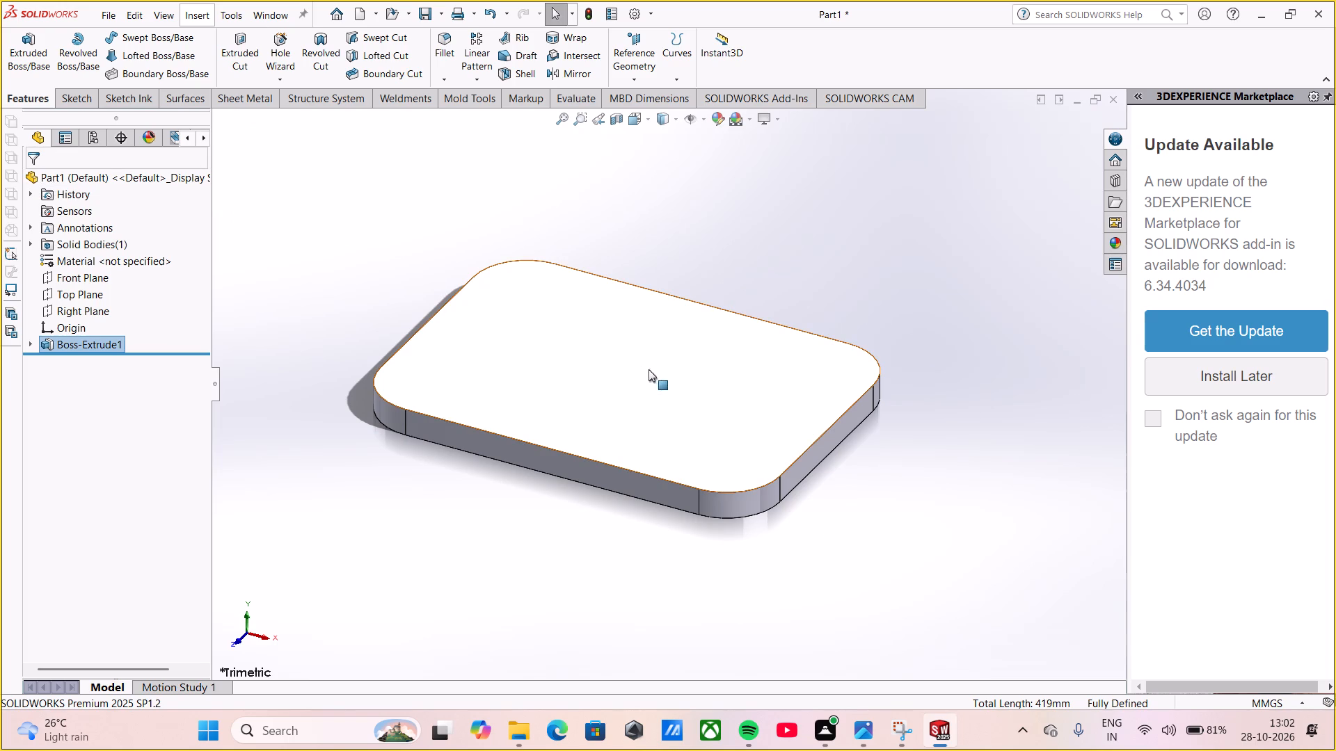
Turn on the display of the reference planes in the model view.
left_click(706, 119)
left_click(708, 143)
left_click(816, 206)
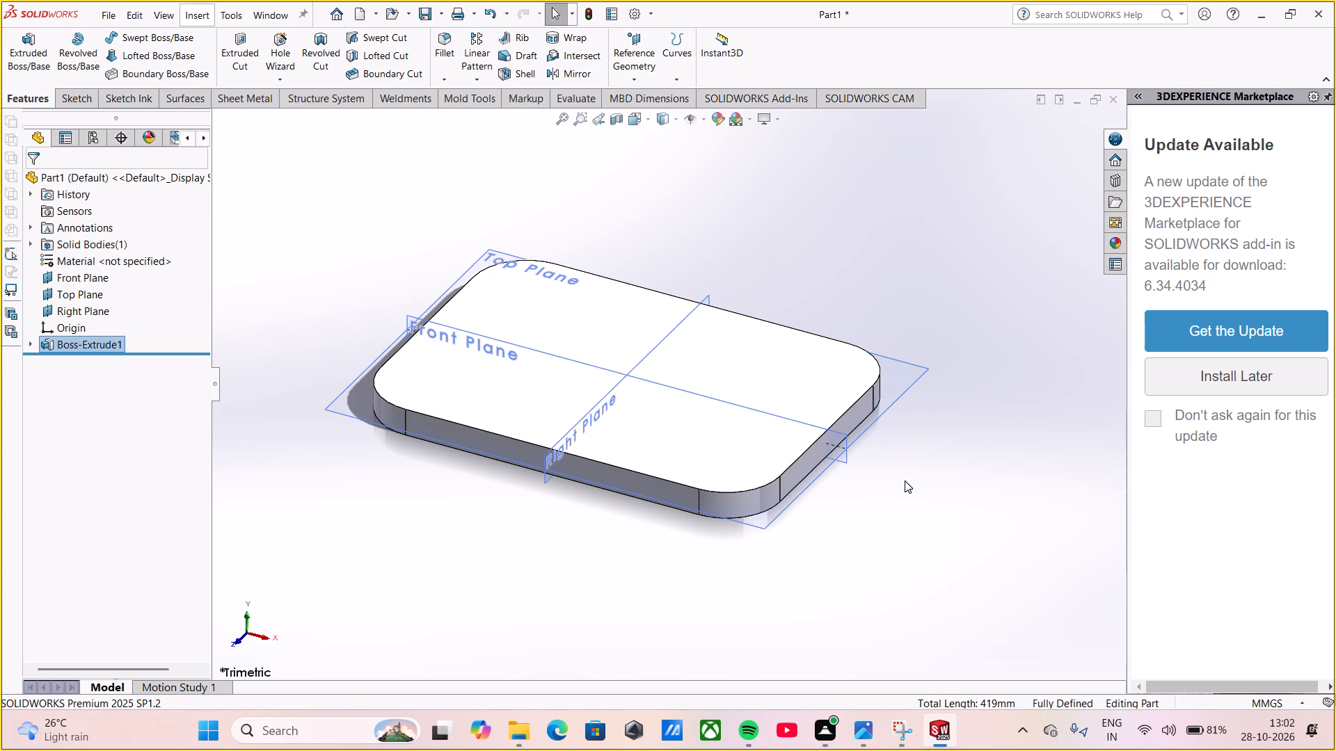
On the plate's top face, sketch two vertically aligned circles near the left corners, about 10 mm diameter above and 17 mm below.
left_click(717, 457)
left_click(784, 415)
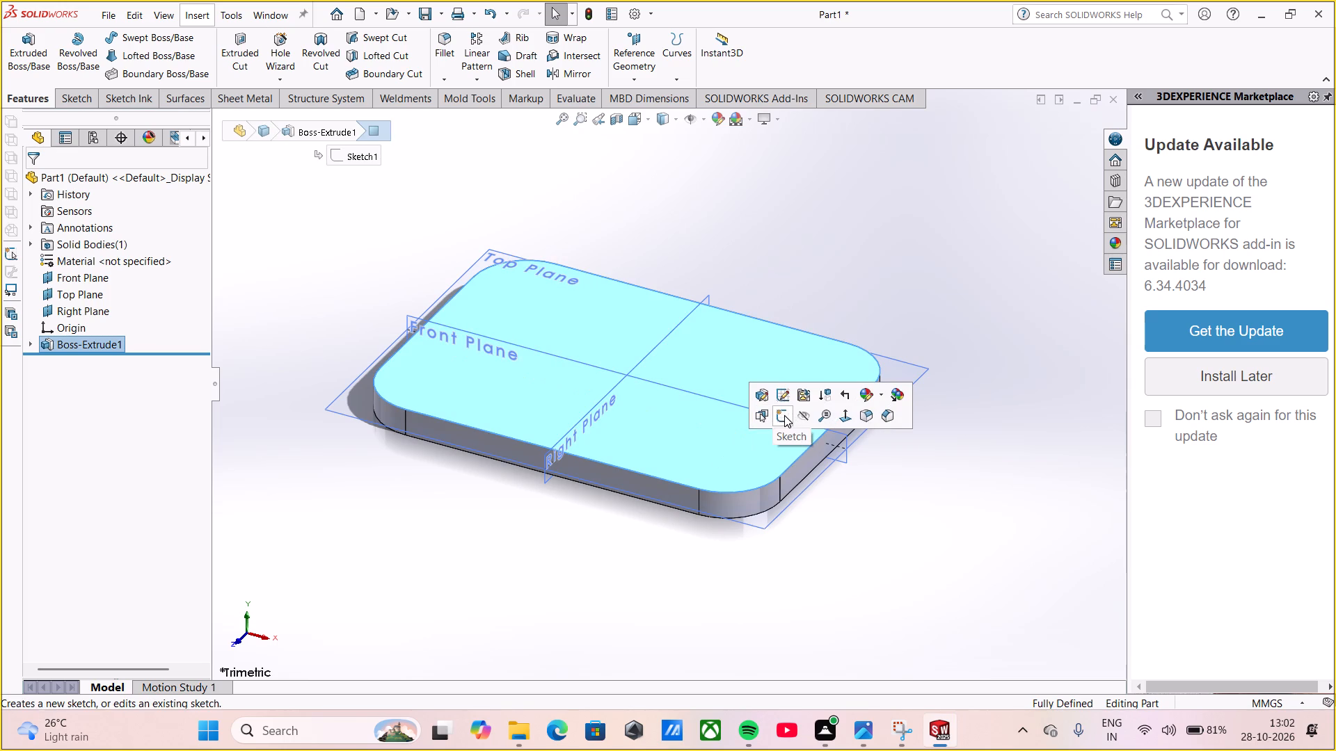
left_click(930, 121)
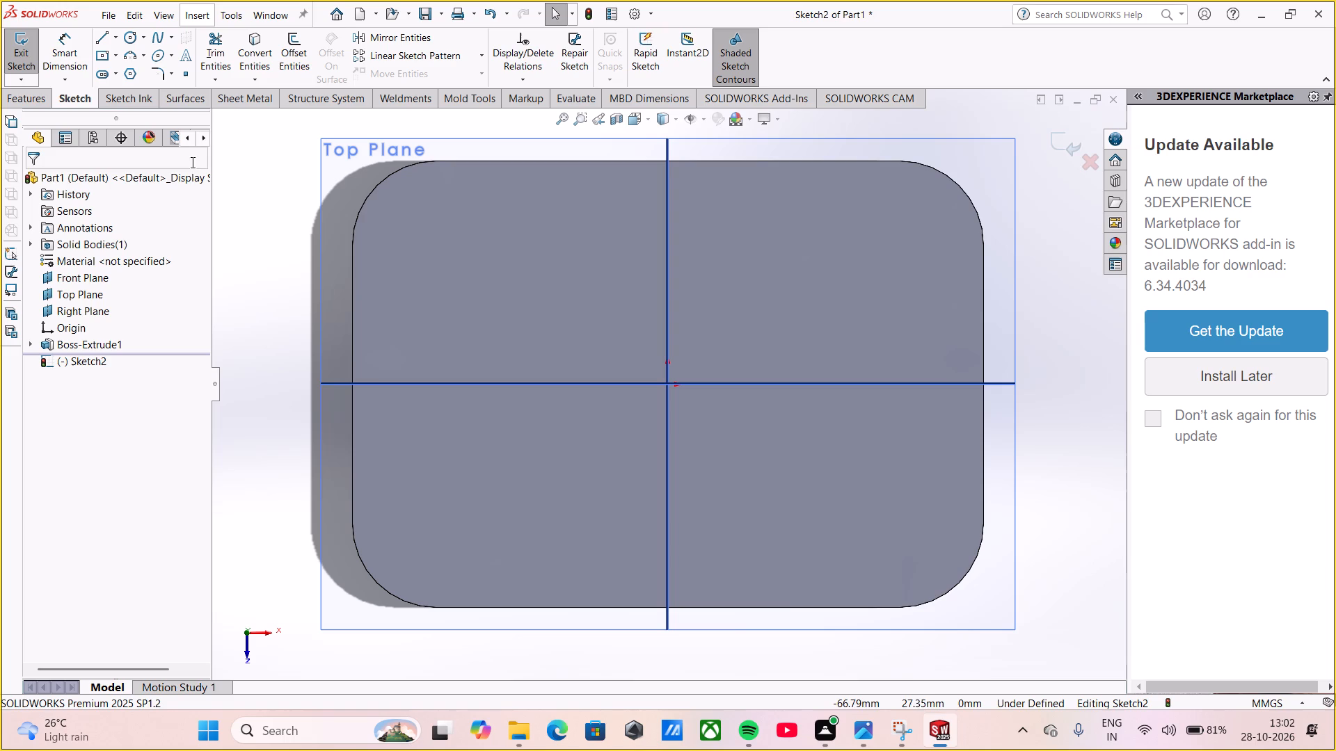
left_click(125, 40)
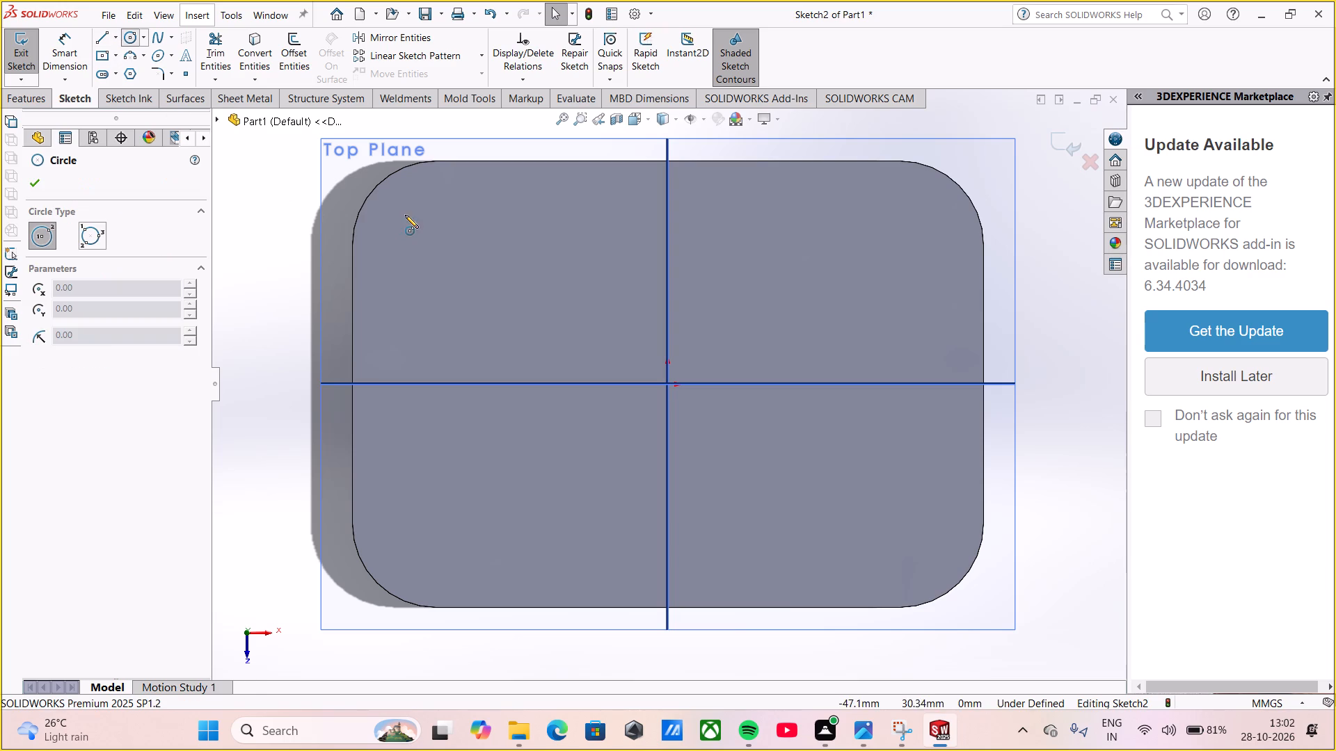
left_click(427, 229)
left_click(420, 257)
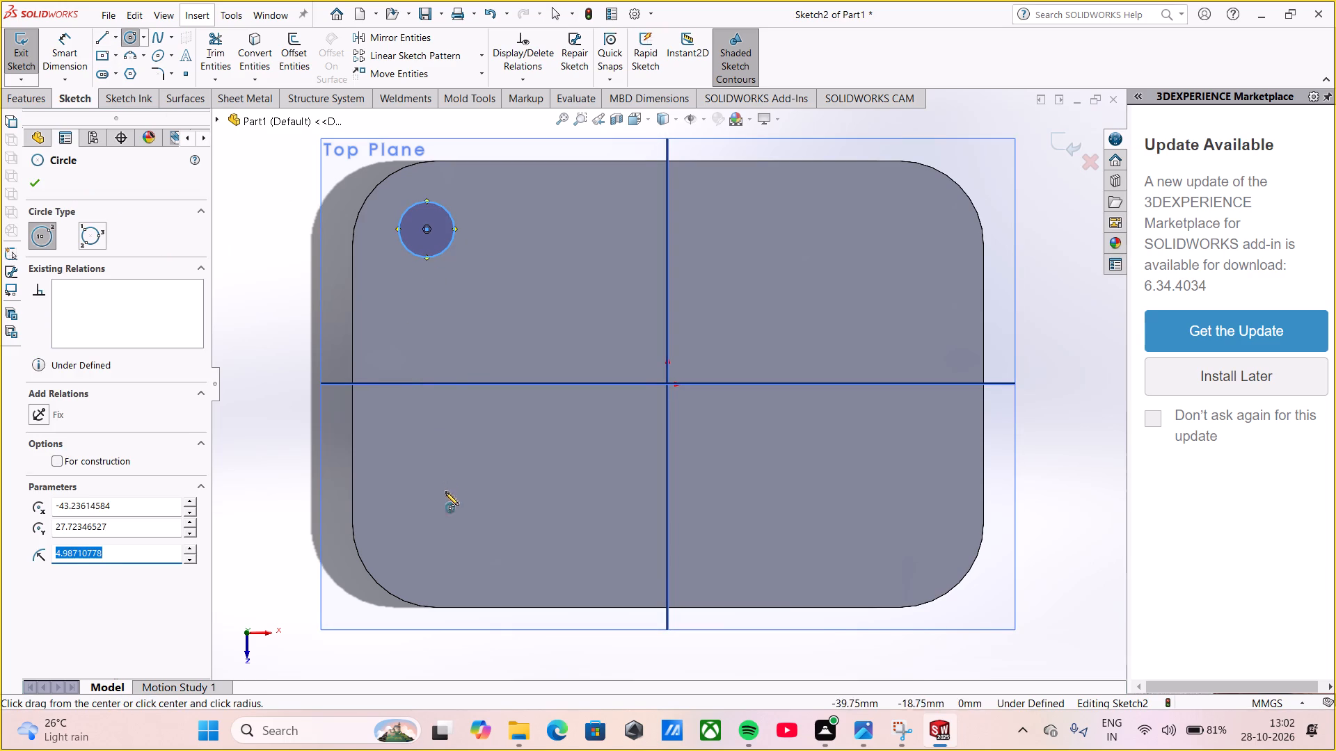
left_click(430, 510)
left_click(427, 558)
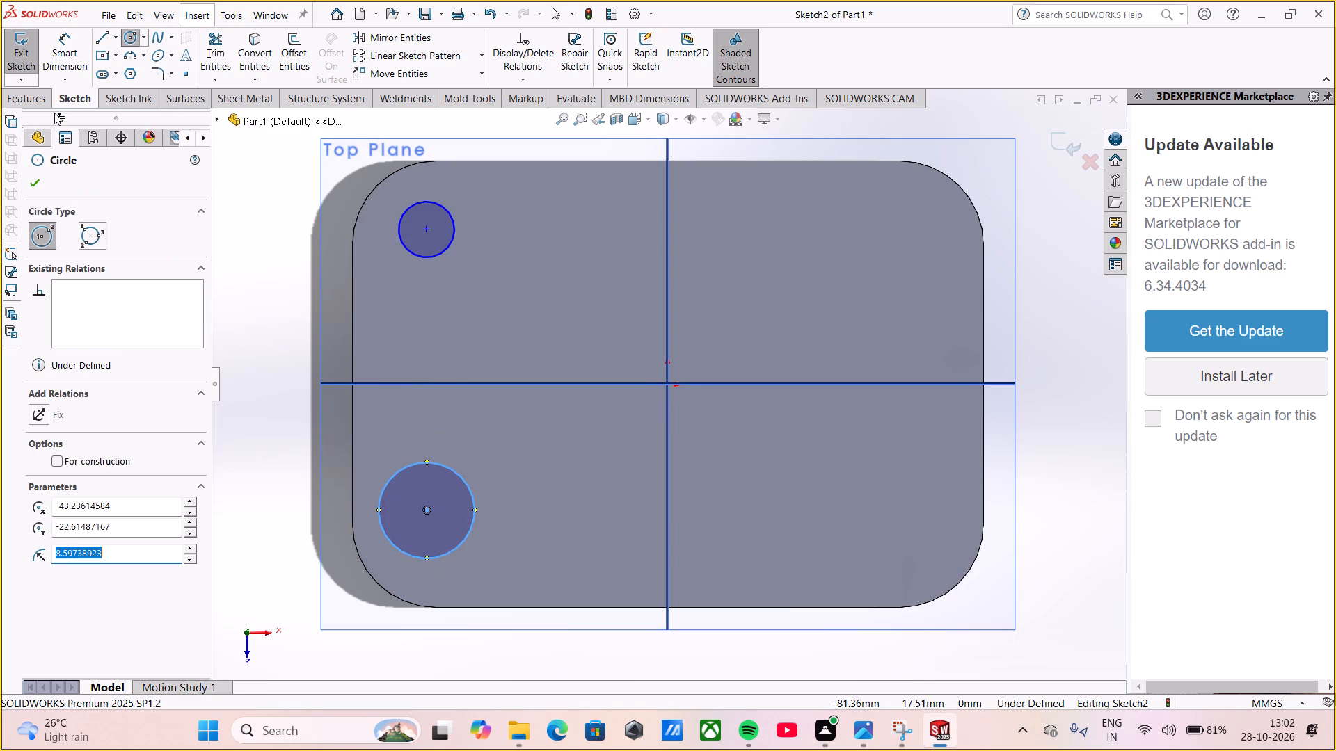
Dimension both the upper and the lower circle to a diameter of 10 mm.
left_click(60, 56)
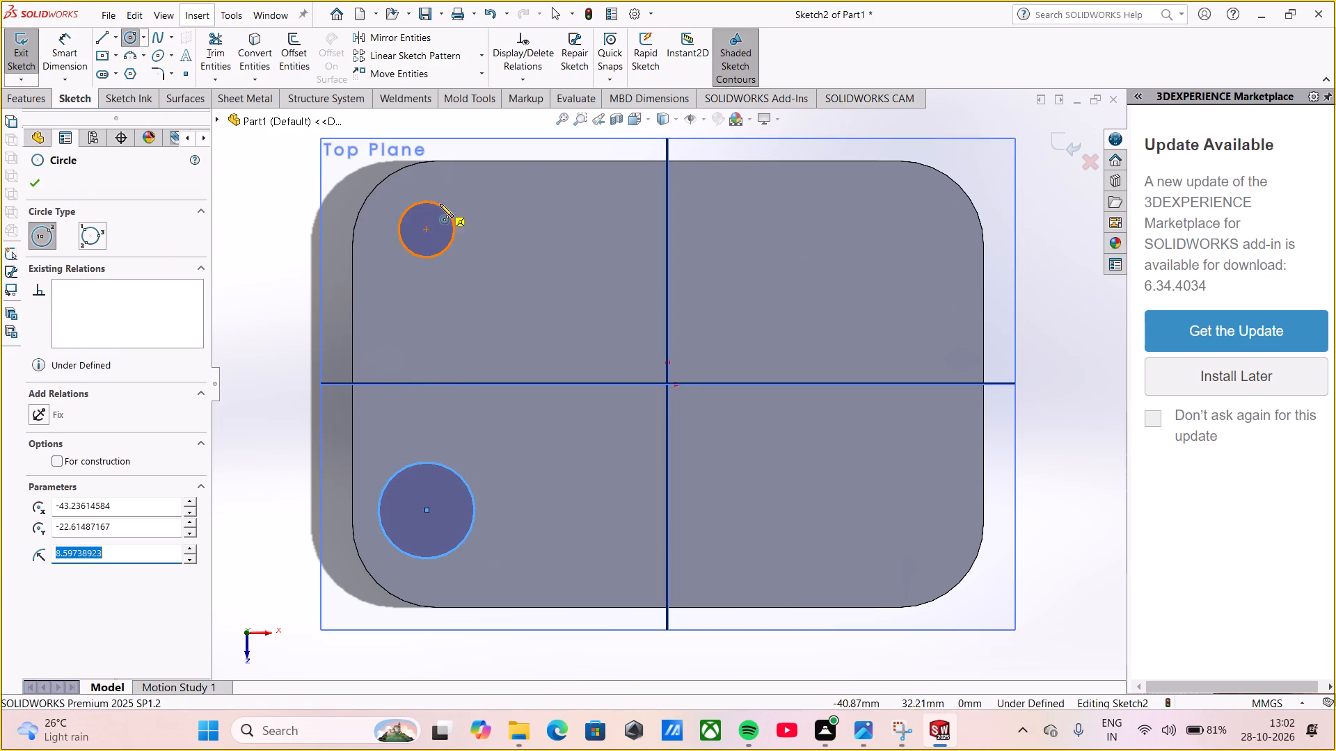
left_click(56, 47)
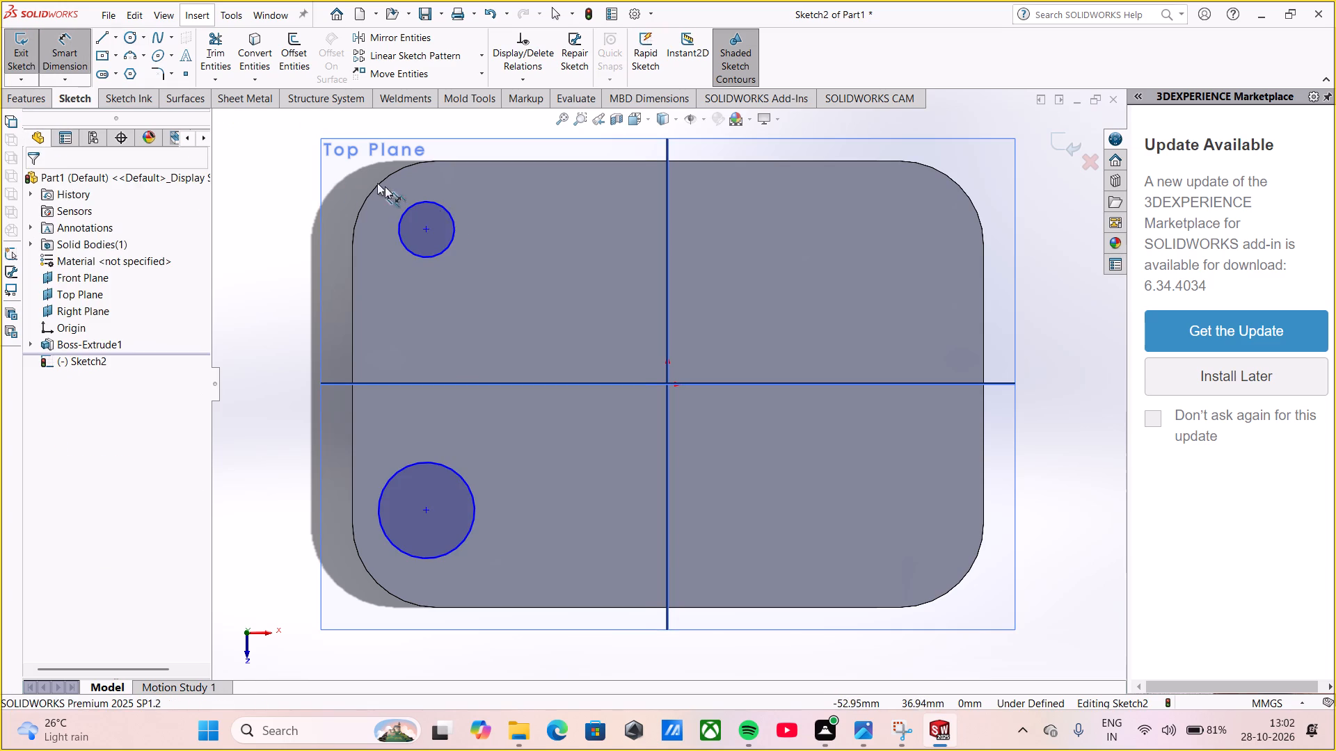
left_click(445, 204)
left_click(489, 144)
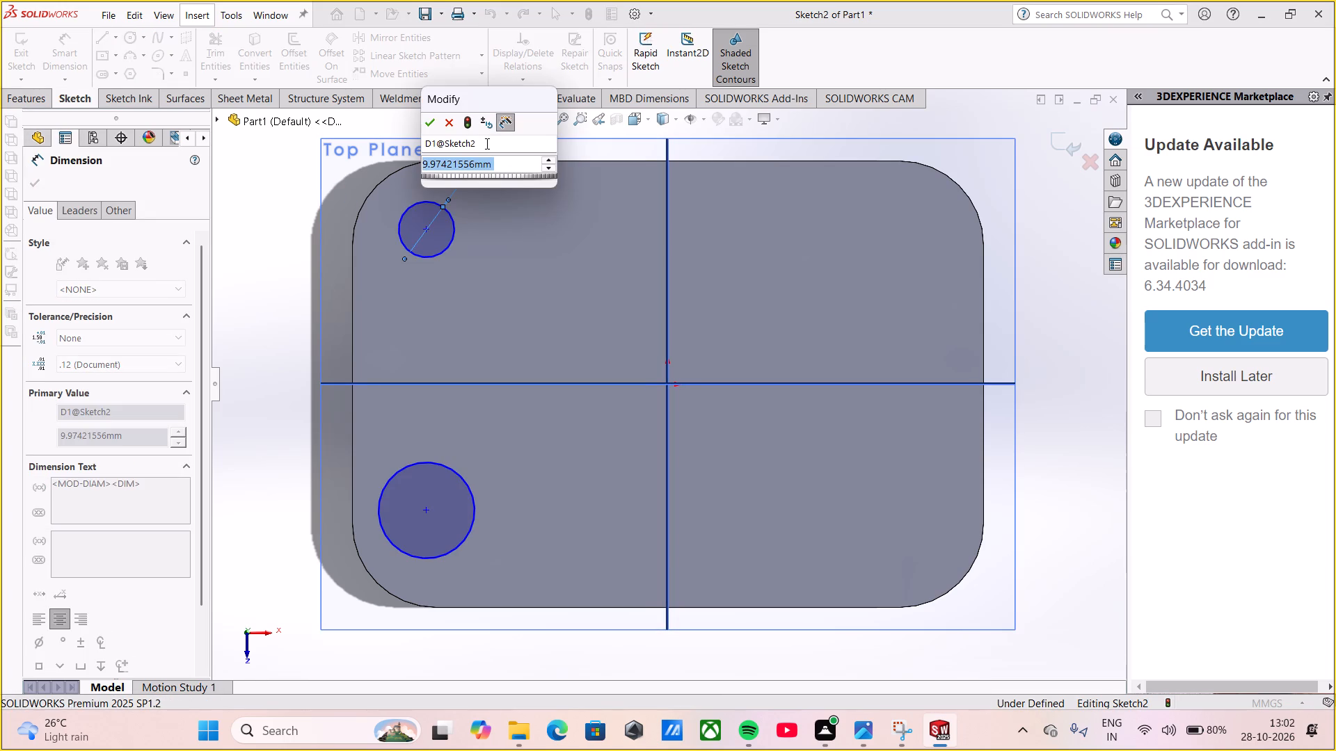
type("10")
key("Return")
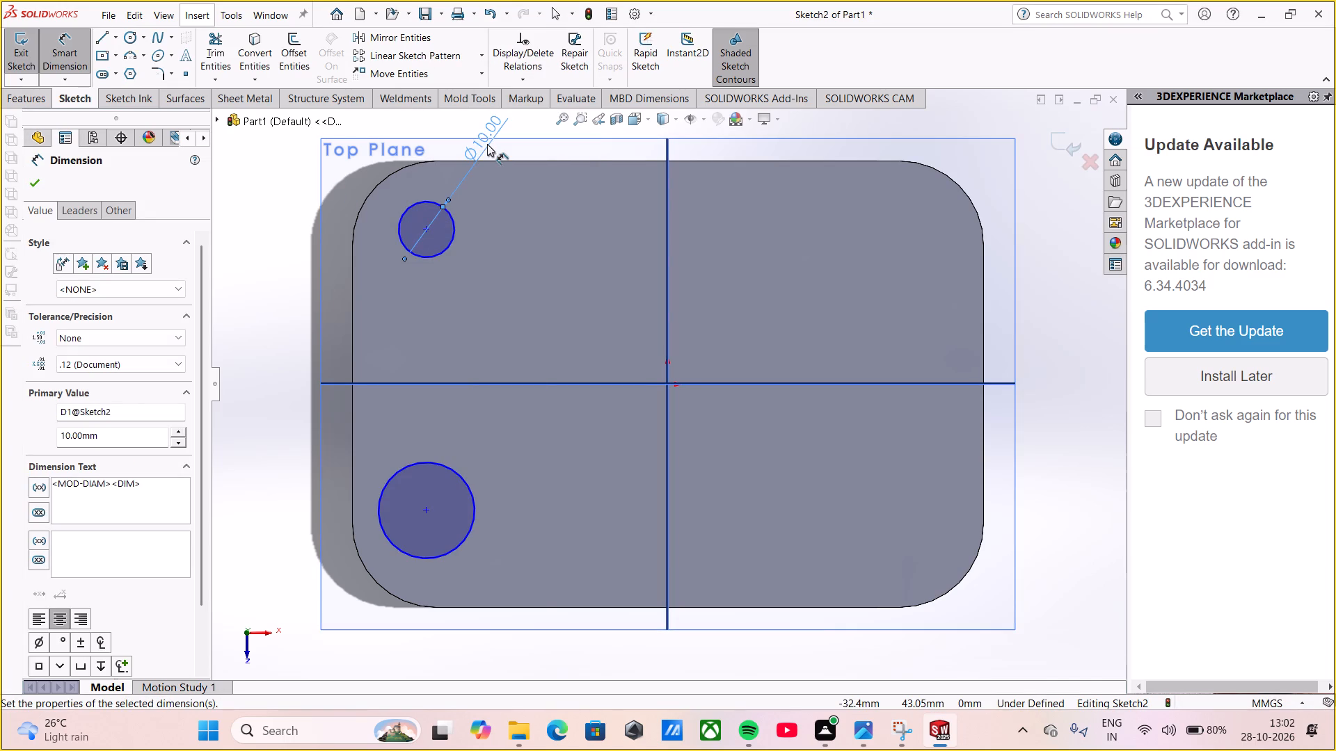
left_click(473, 490)
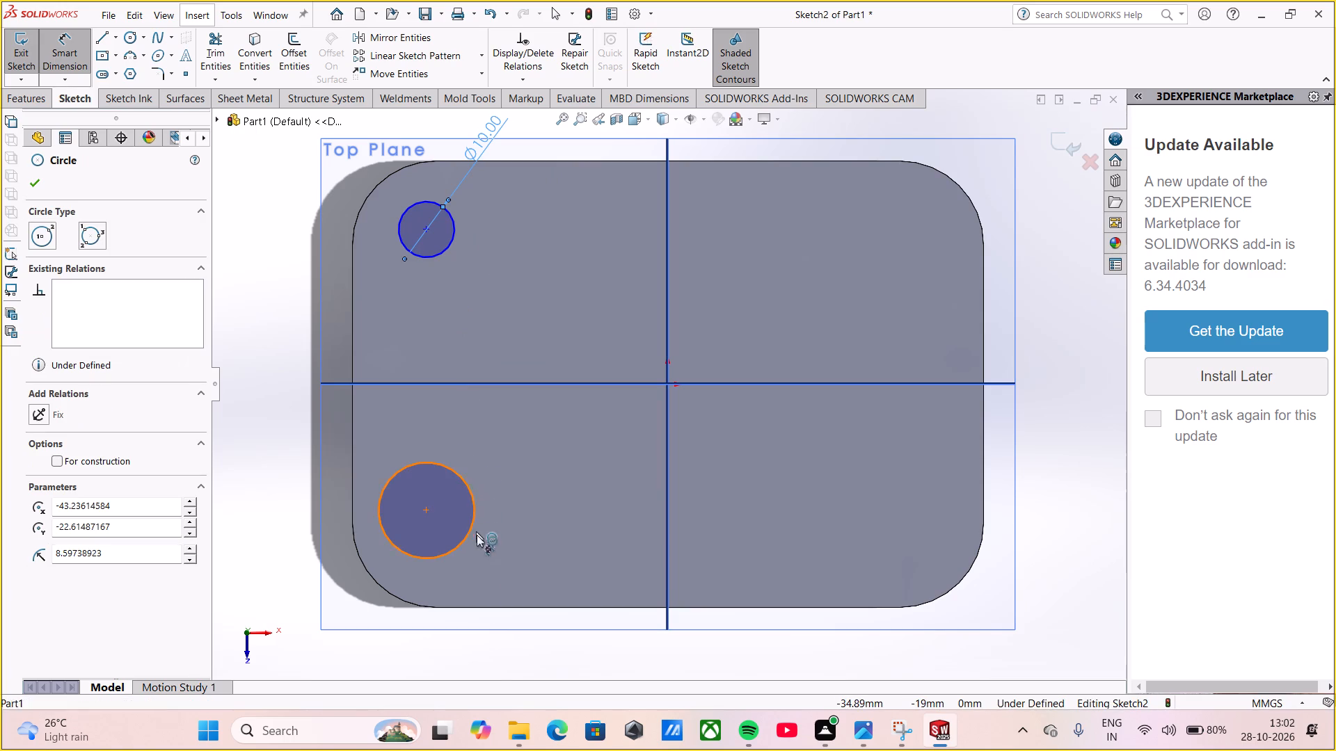
left_click(502, 667)
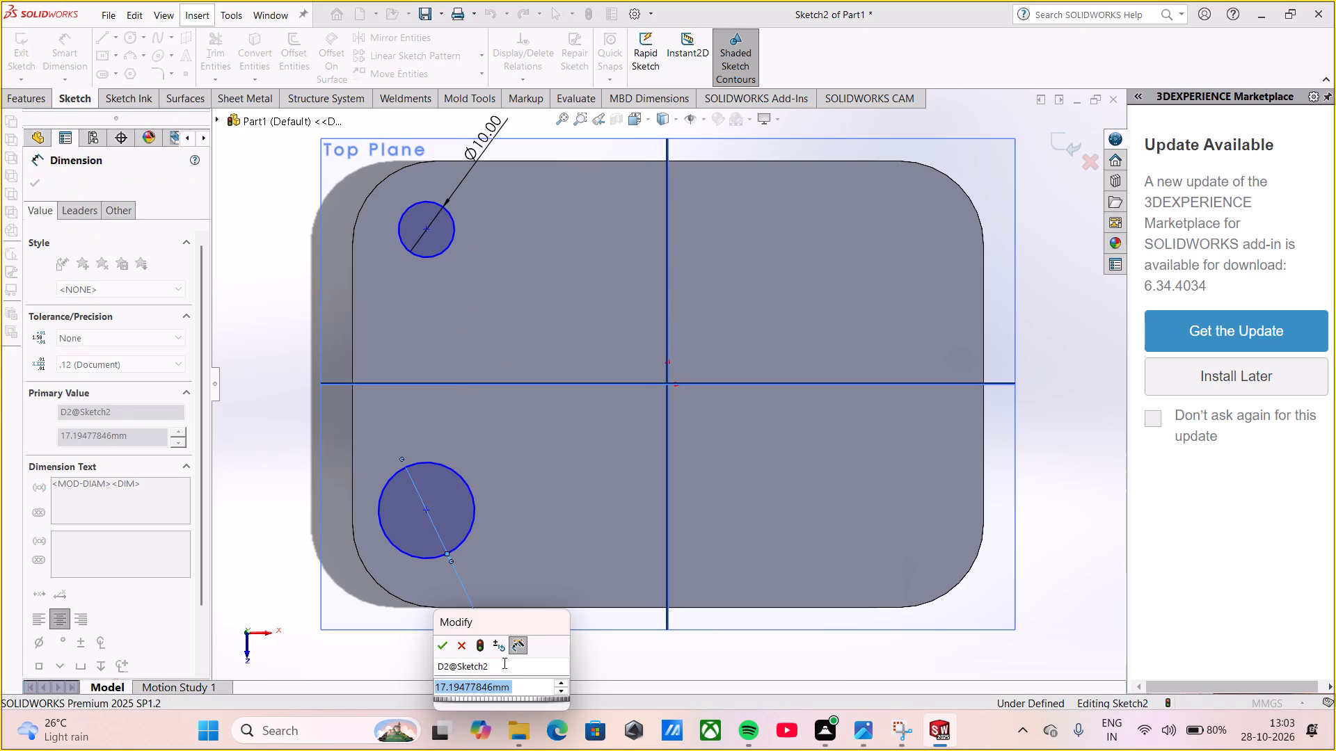
type("10")
key("Return")
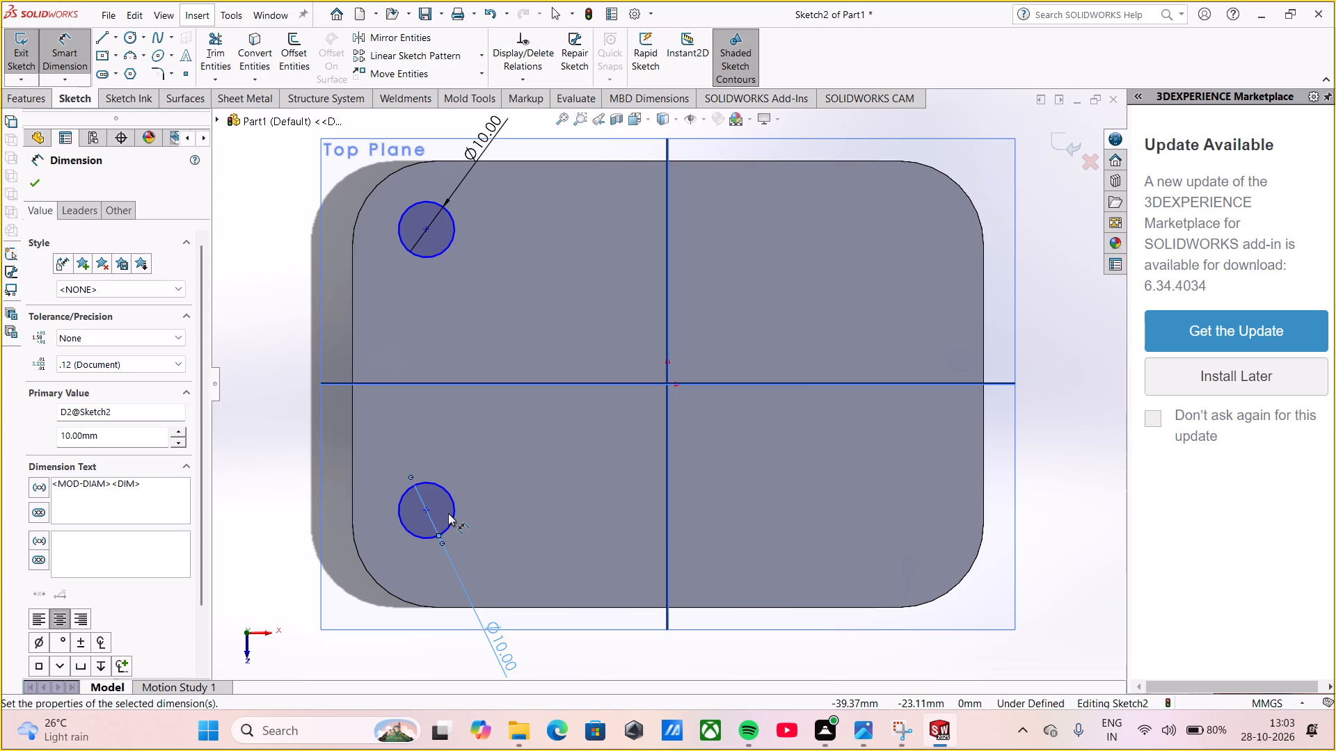
left_click(51, 48)
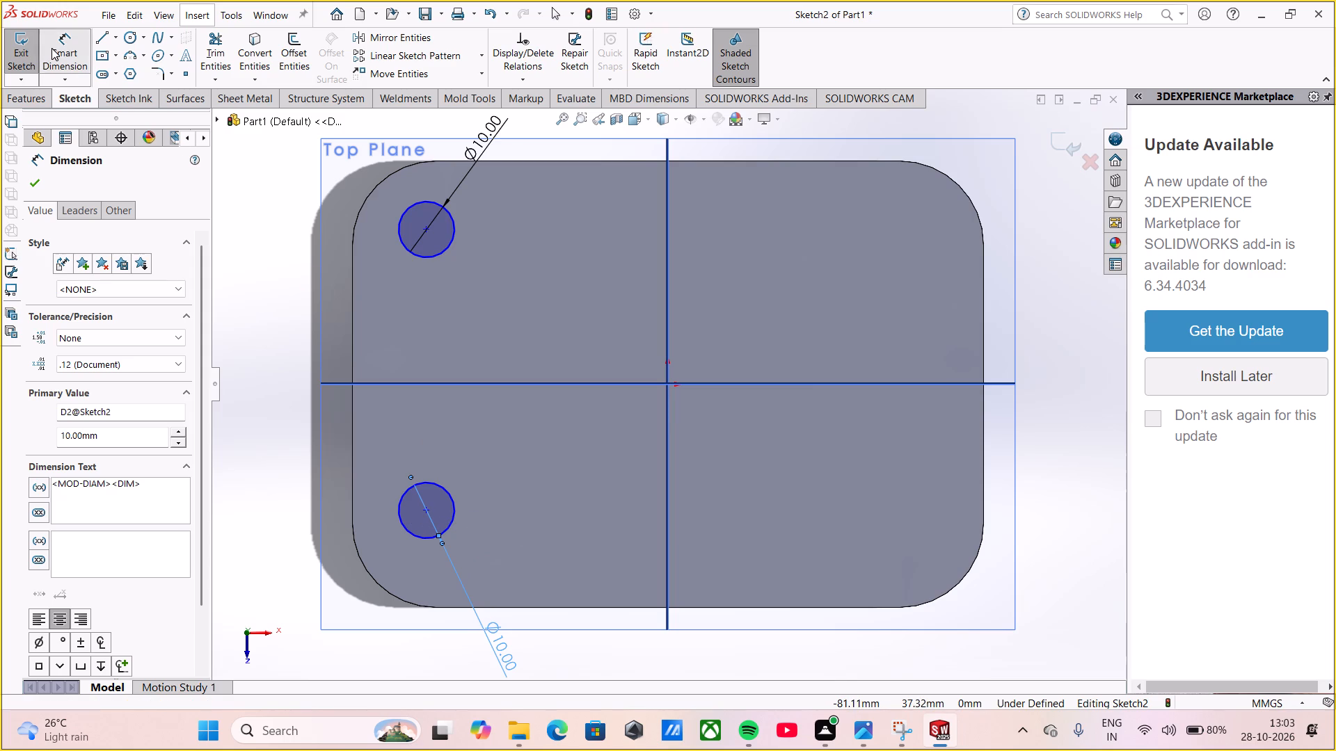
left_click(43, 178)
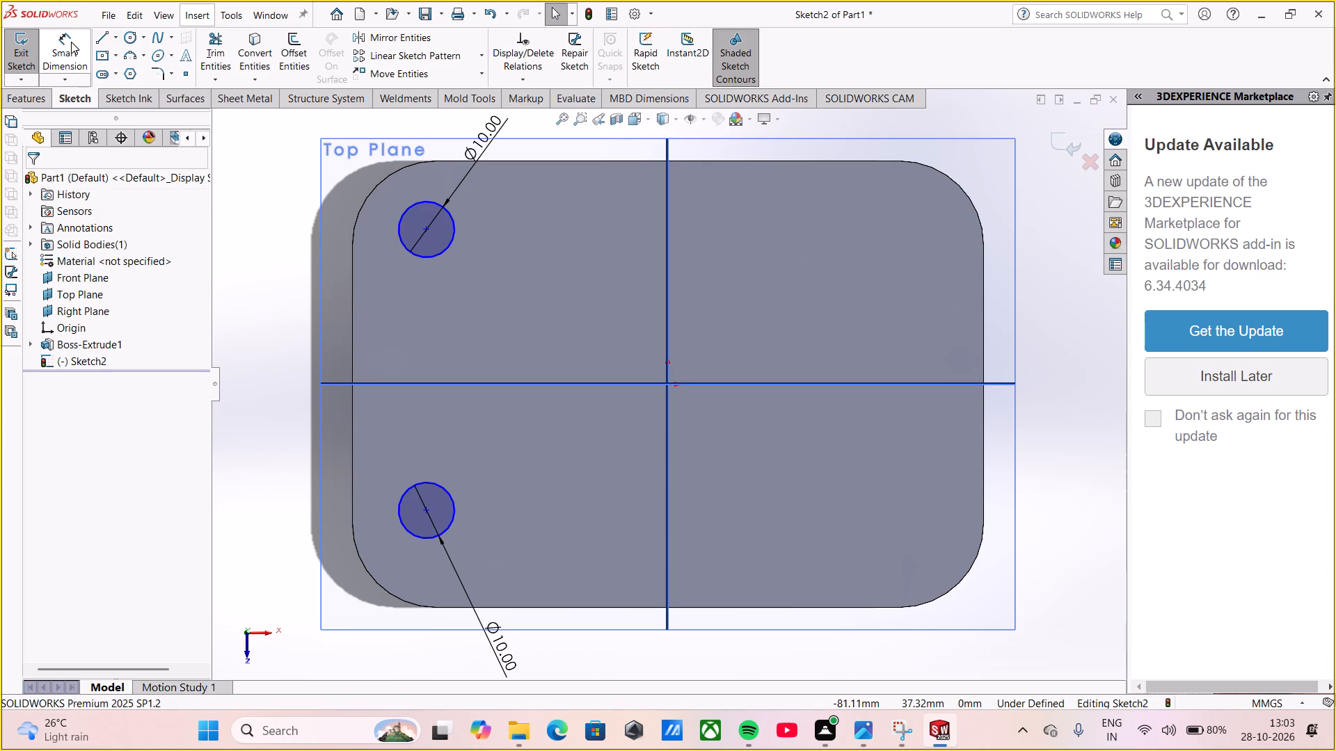
Dimension the upper circle's centre 45 mm horizontally from the plate's left edge.
left_click(70, 43)
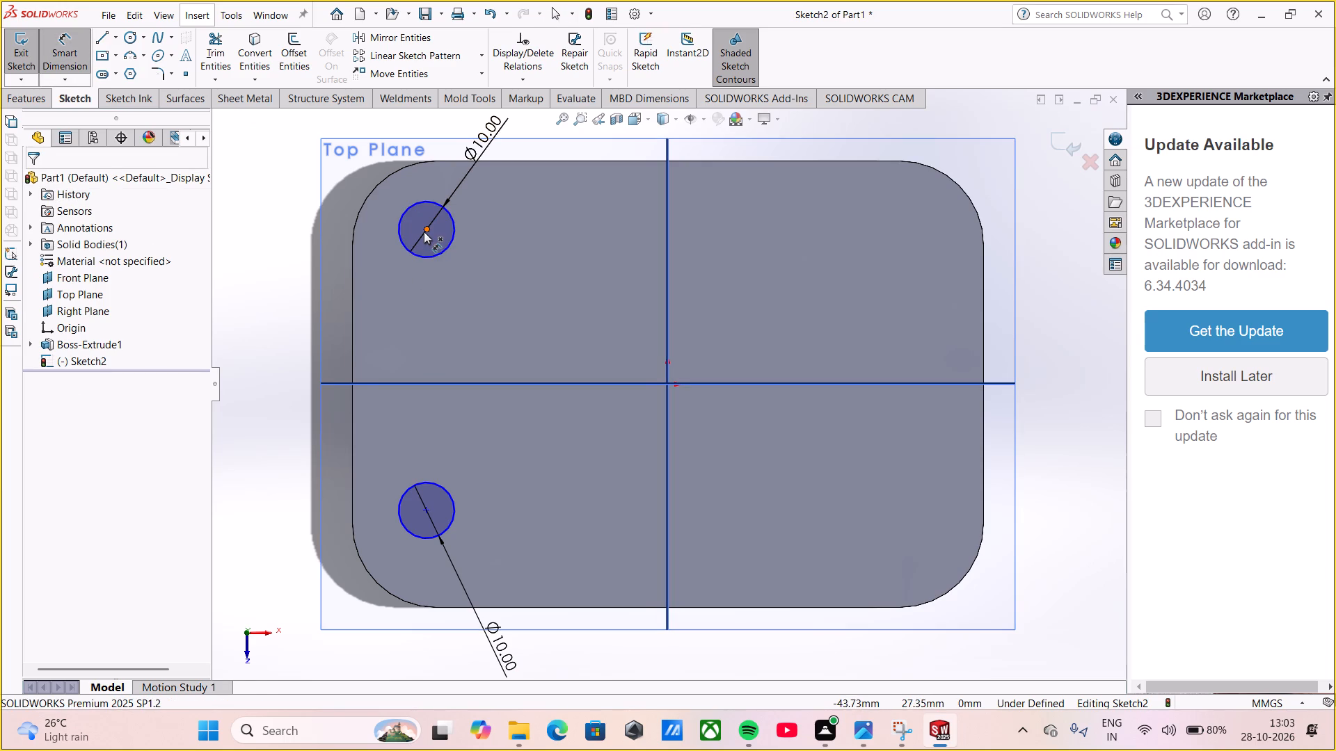
left_click(424, 231)
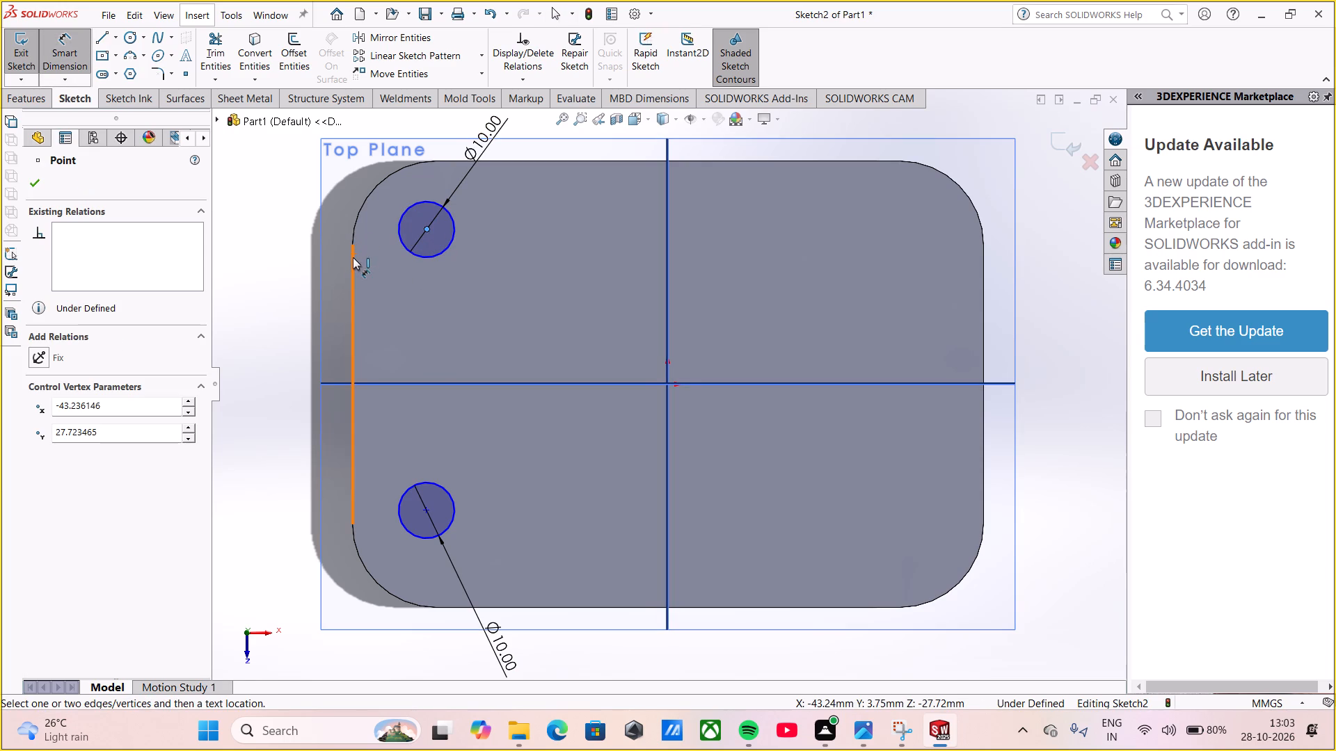
left_click(353, 257)
left_click(340, 188)
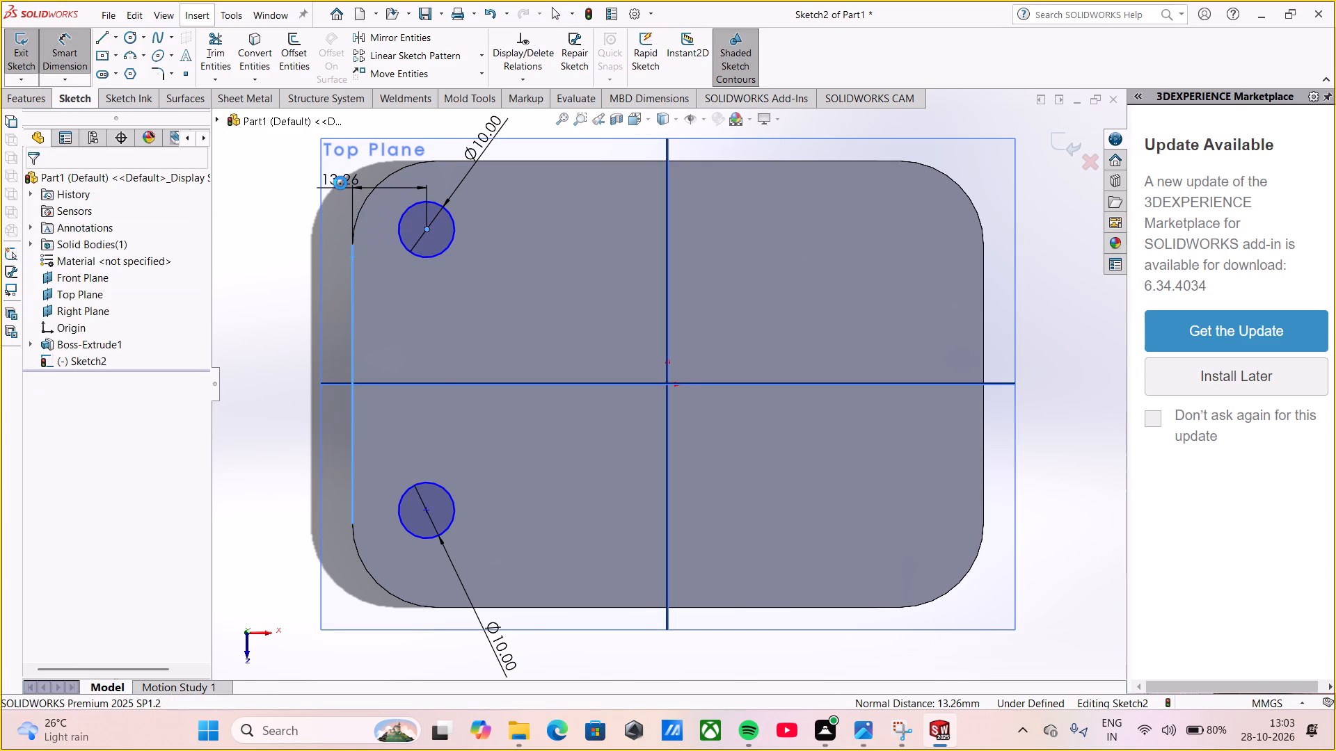
type("45")
key("Return")
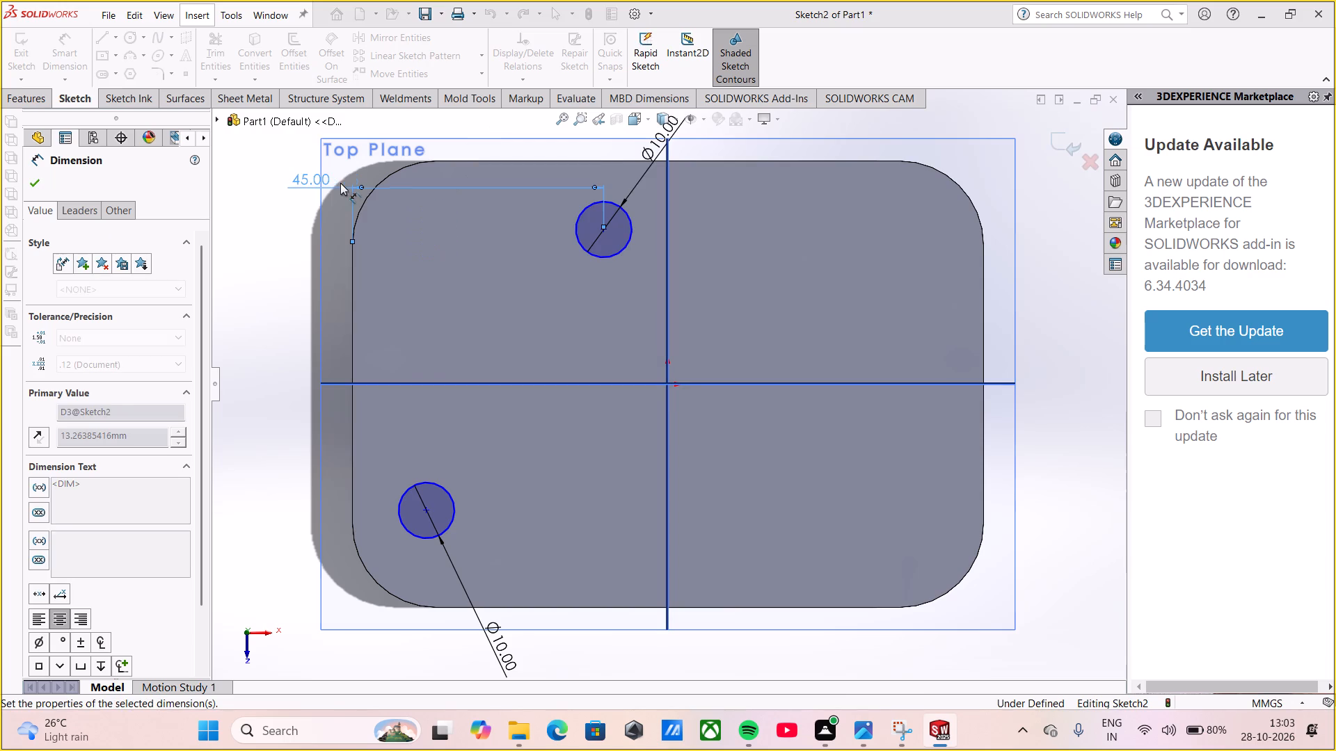
Set the upper circle's distance from the plate's left edge to 15 mm.
left_click(301, 181)
double_click(302, 181)
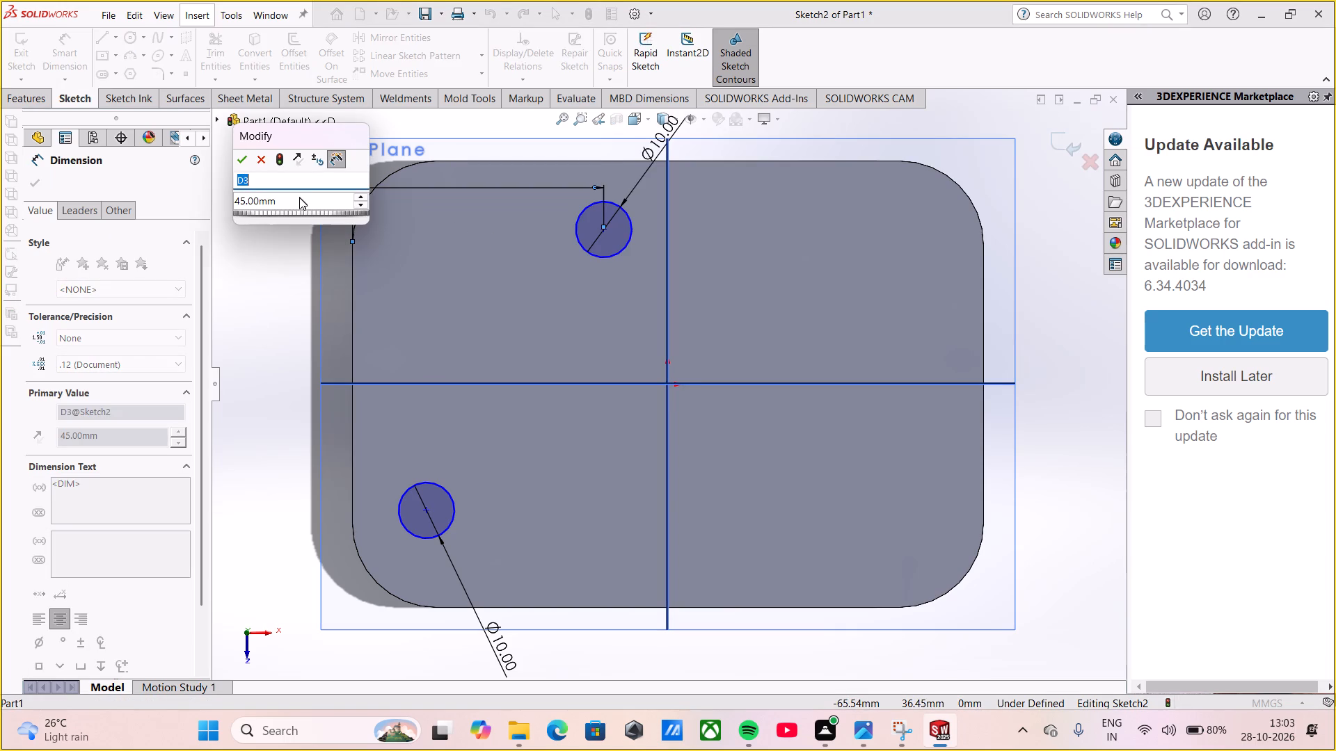
left_click(294, 209)
left_click_drag(290, 202, 263, 206)
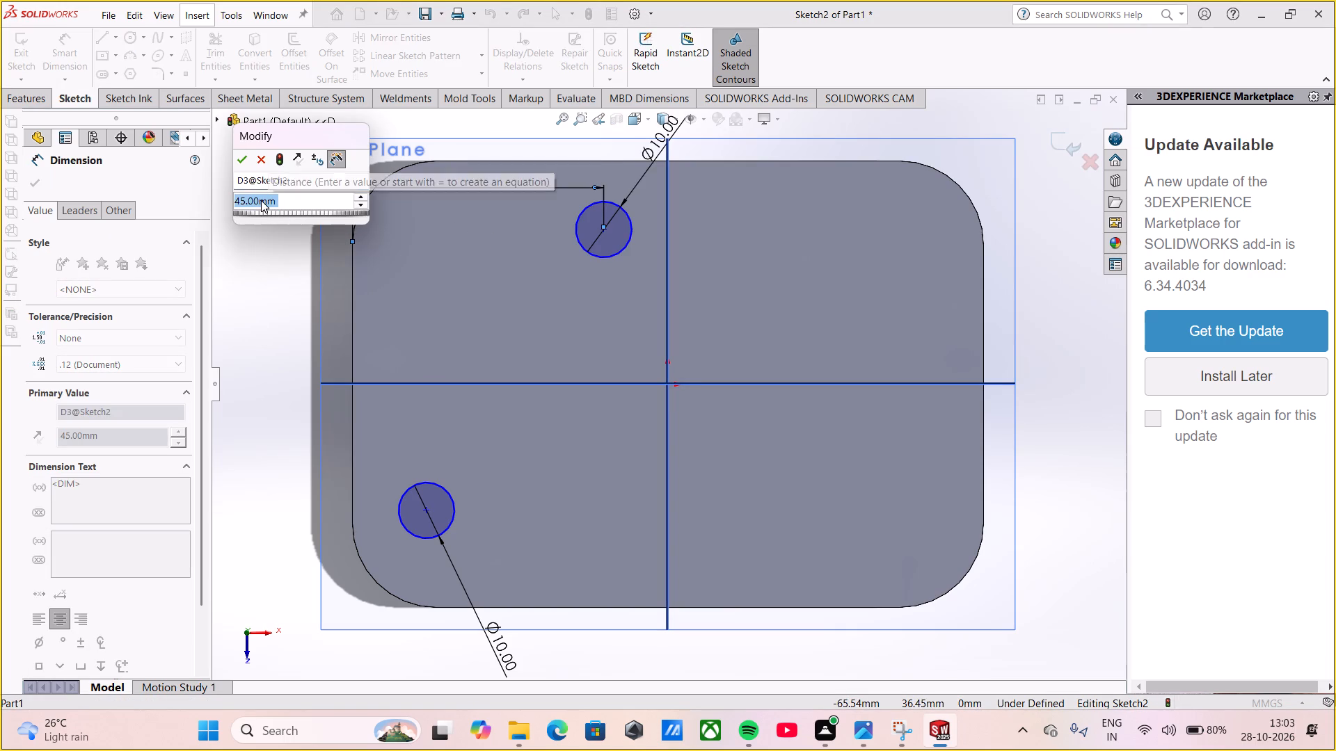
type("15")
key("Return")
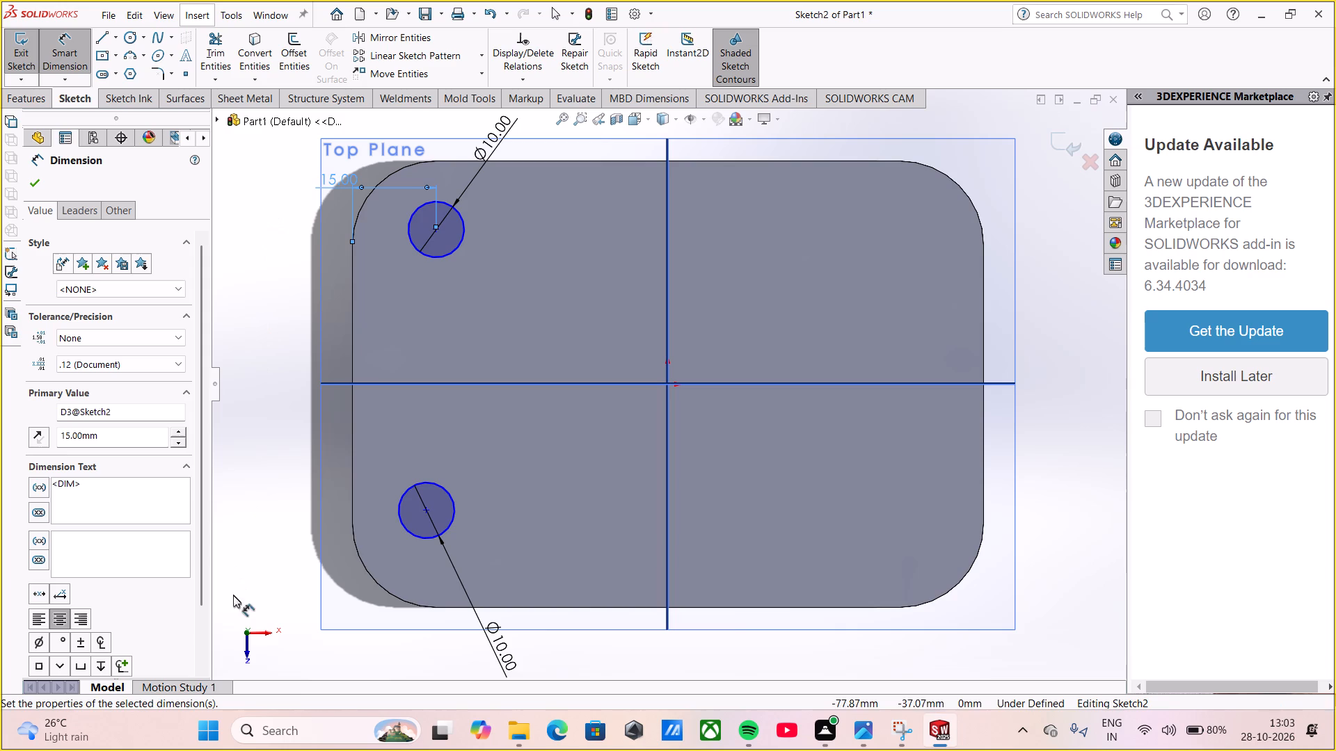
Dimension the lower circle's centre 15 mm horizontally from the plate's left edge.
left_click(424, 511)
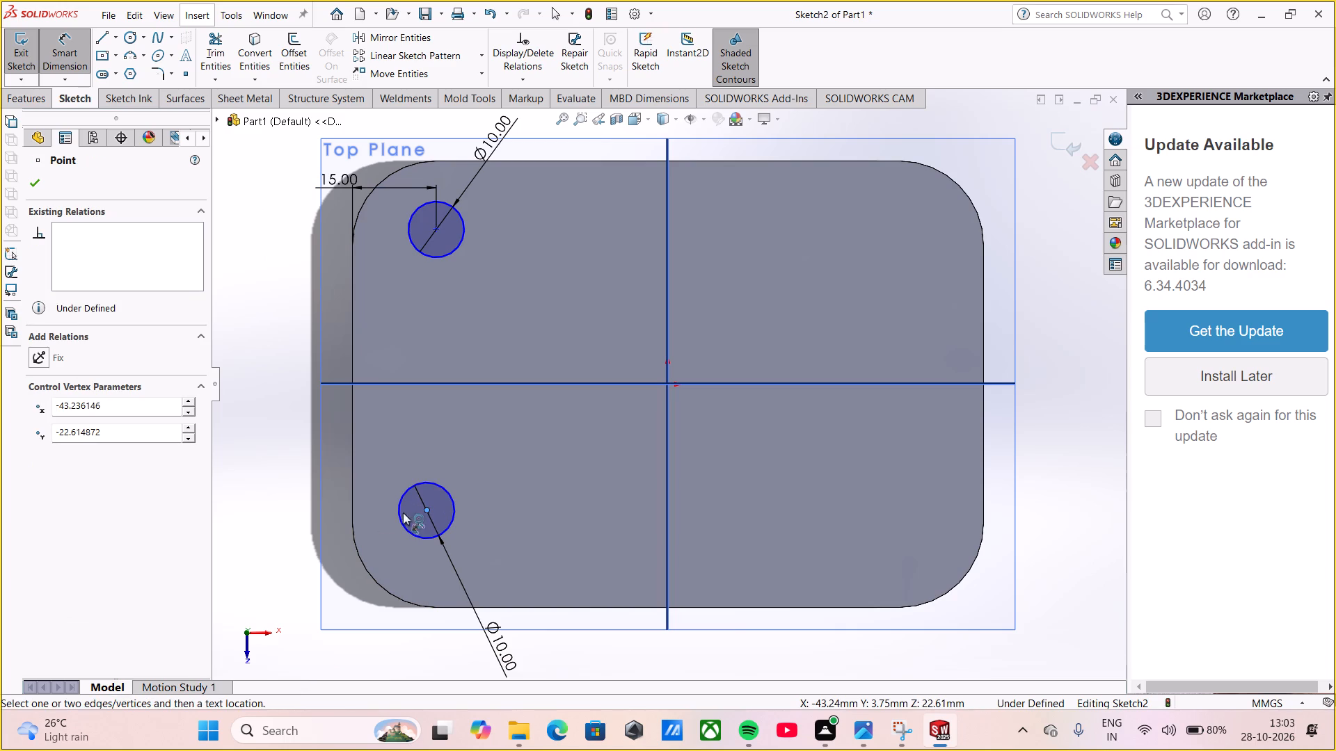
left_click(353, 514)
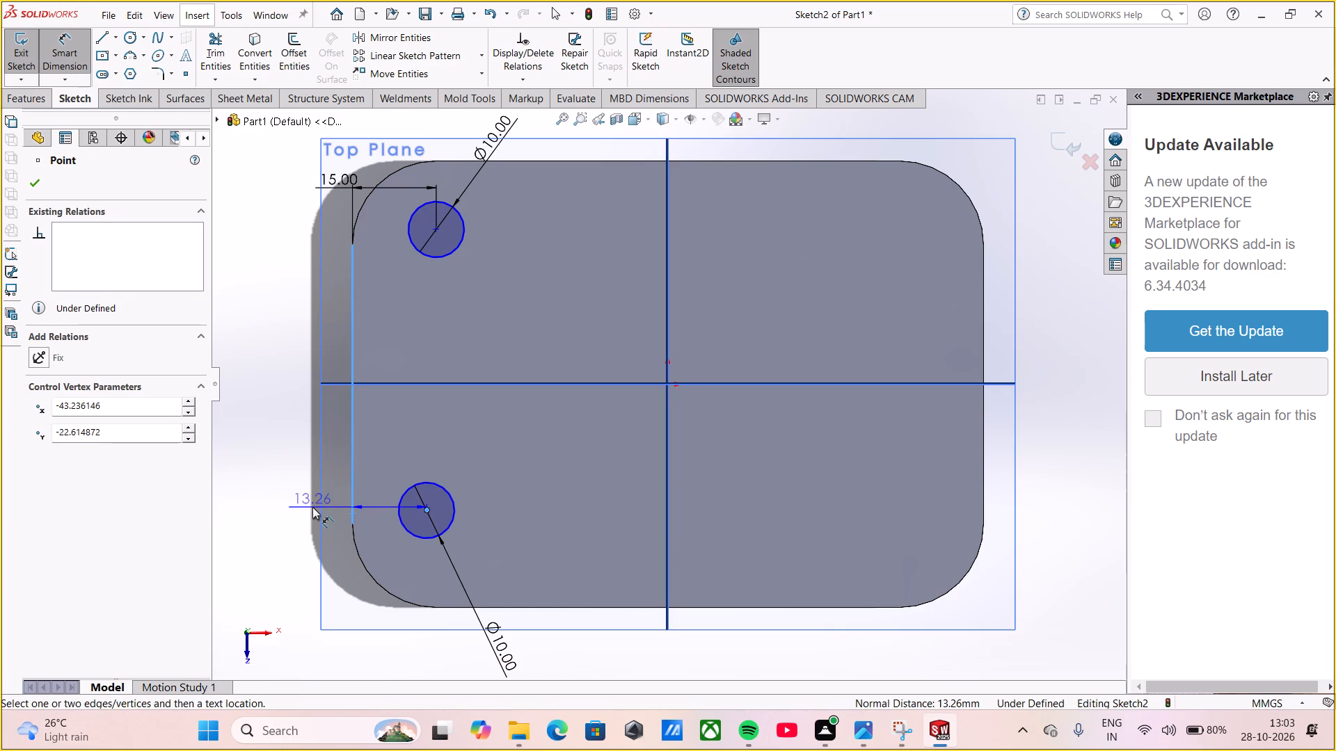
left_click(302, 507)
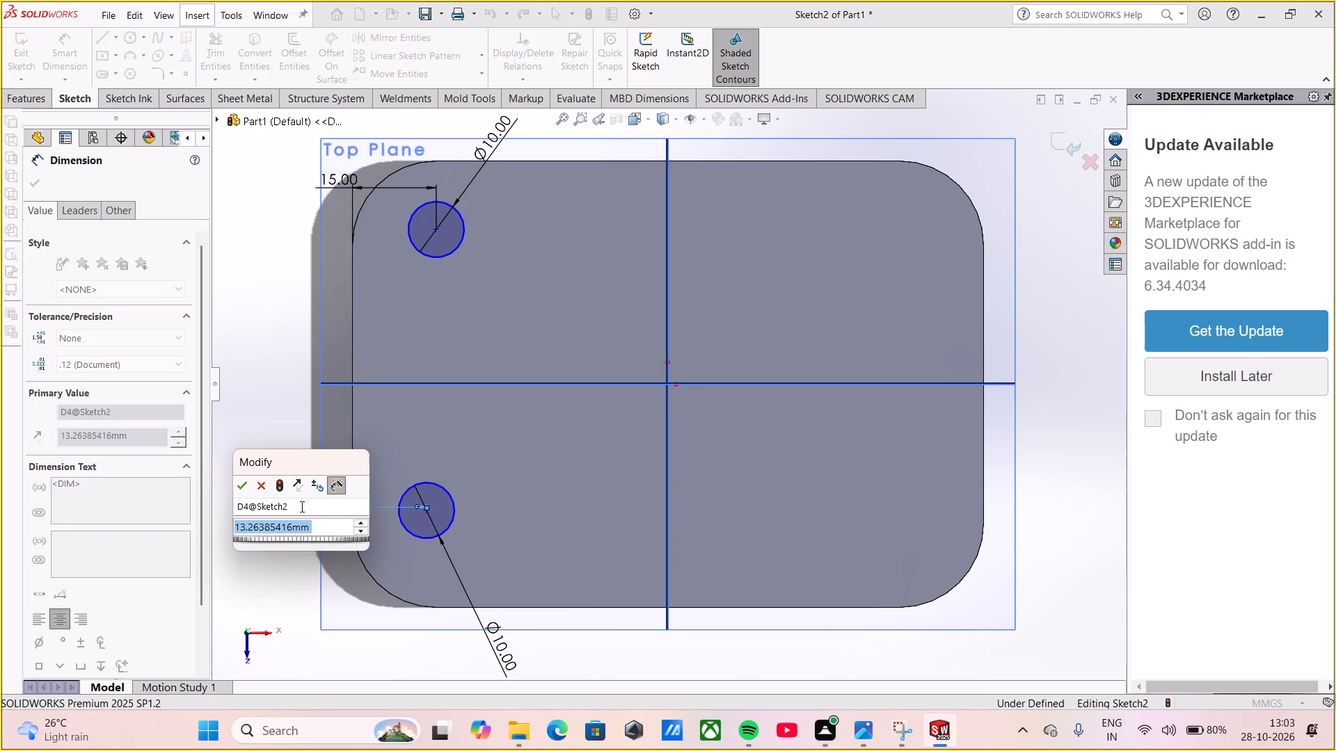
type("15")
key("Return")
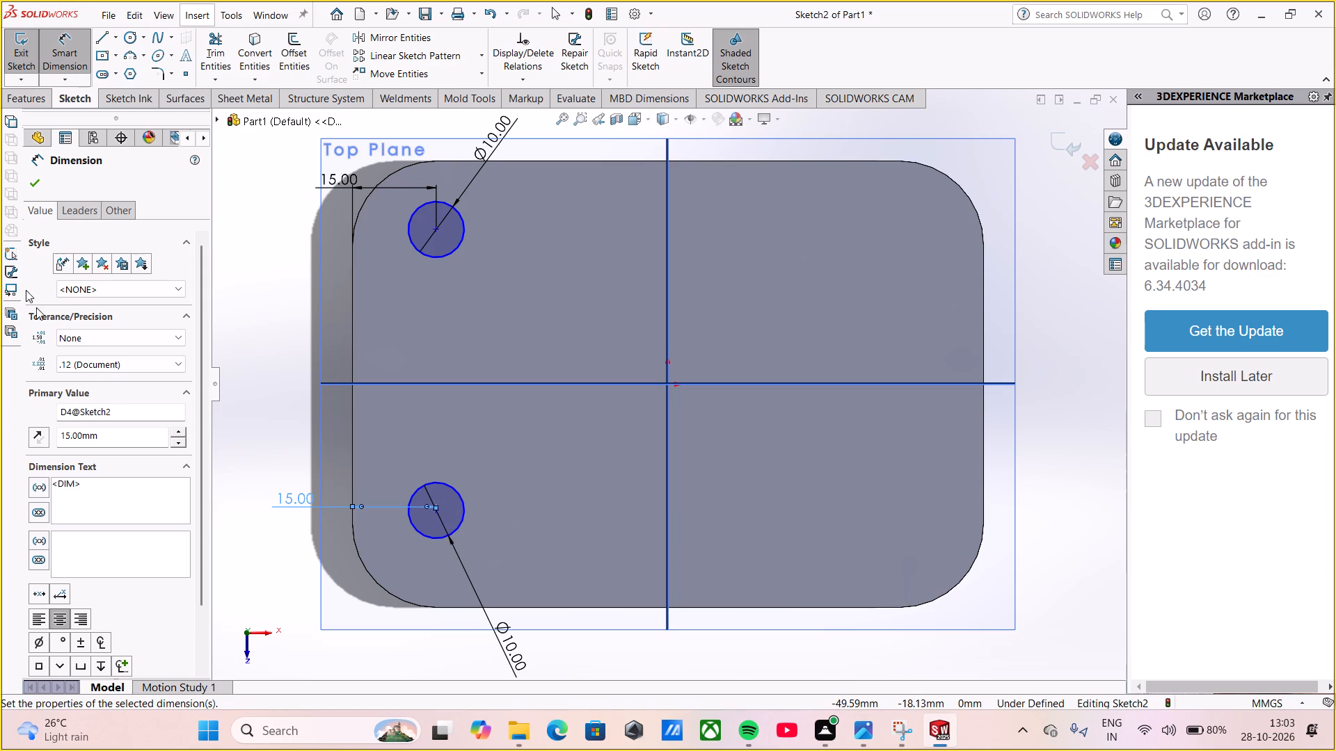
left_click(36, 181)
Dimension the vertical spacing between the centres of the two circles as 50 mm.
left_click(65, 53)
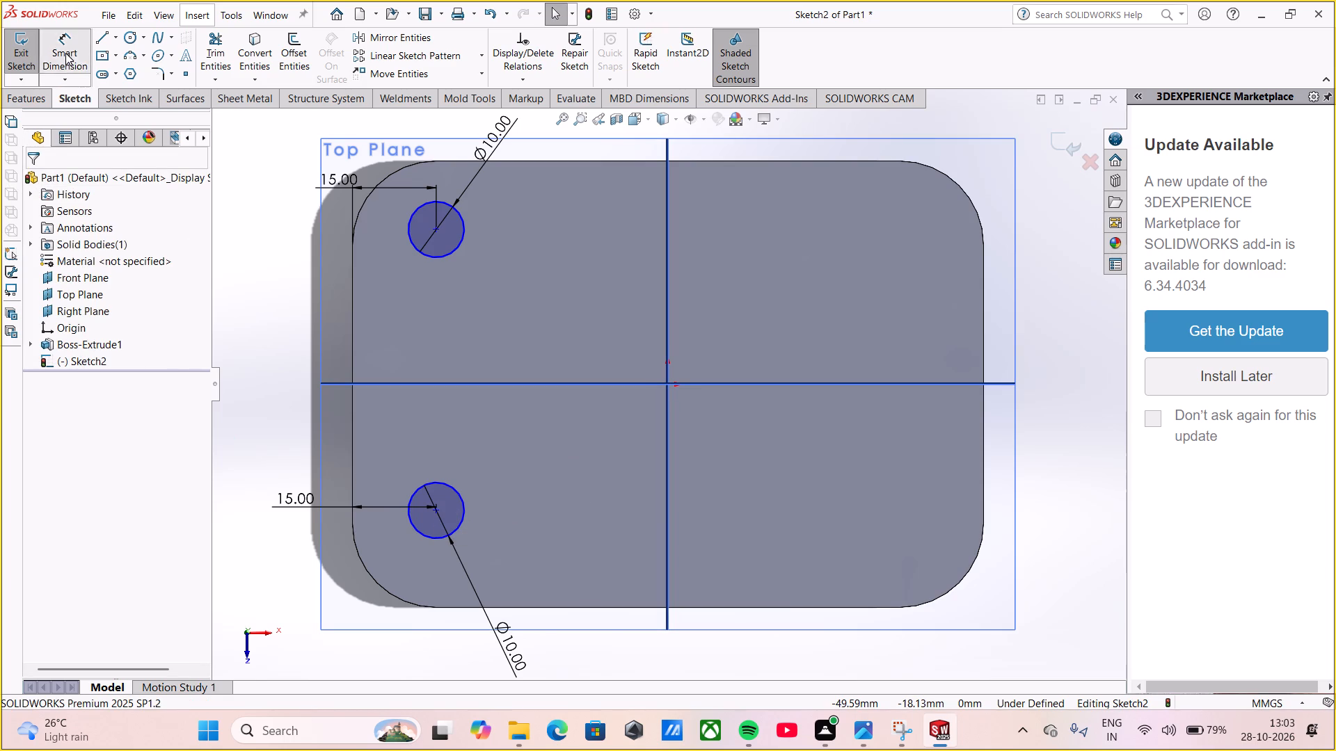
left_click(436, 229)
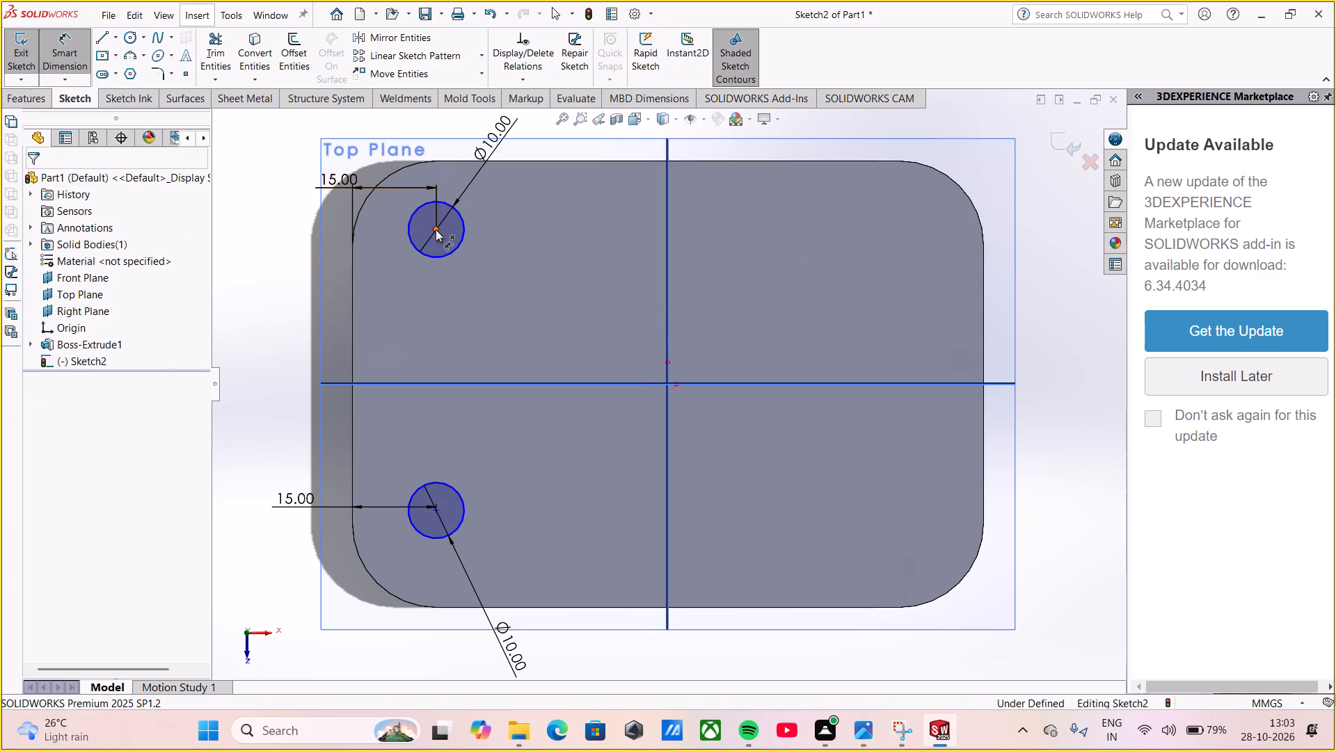
left_click(437, 508)
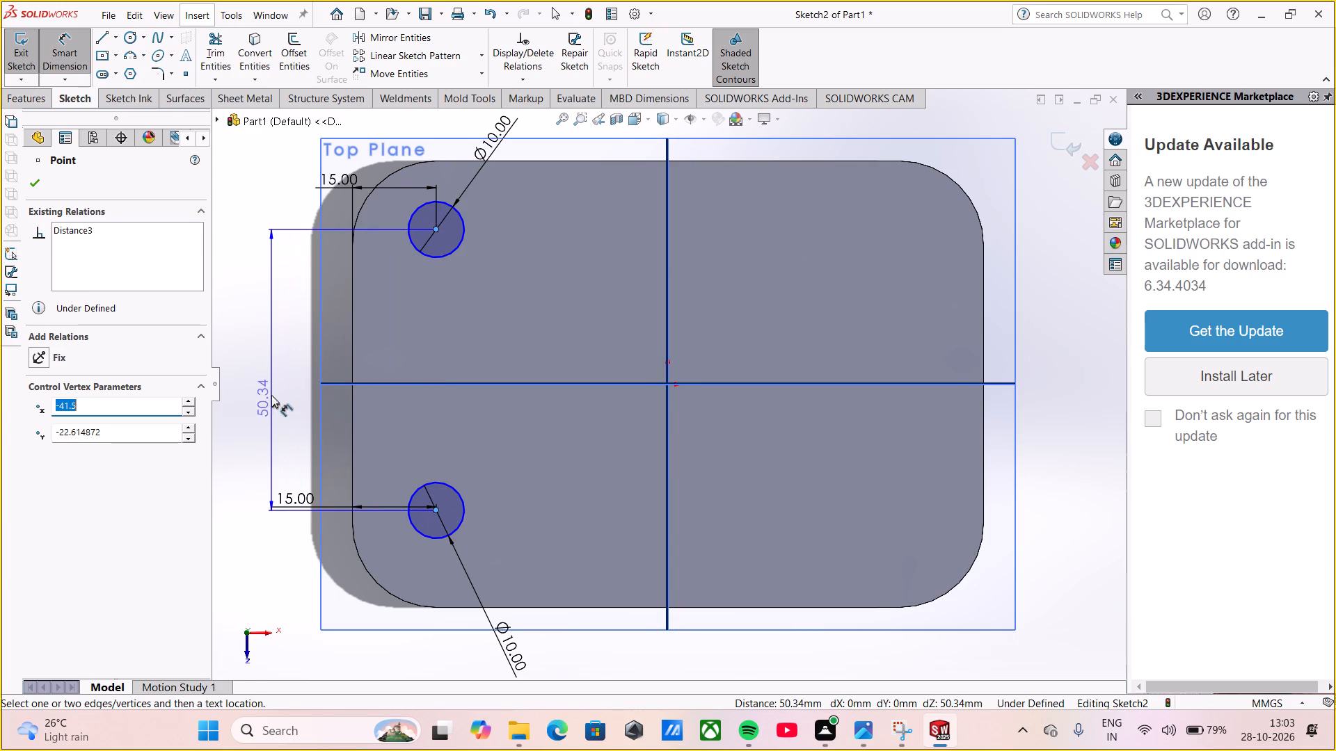
left_click(271, 394)
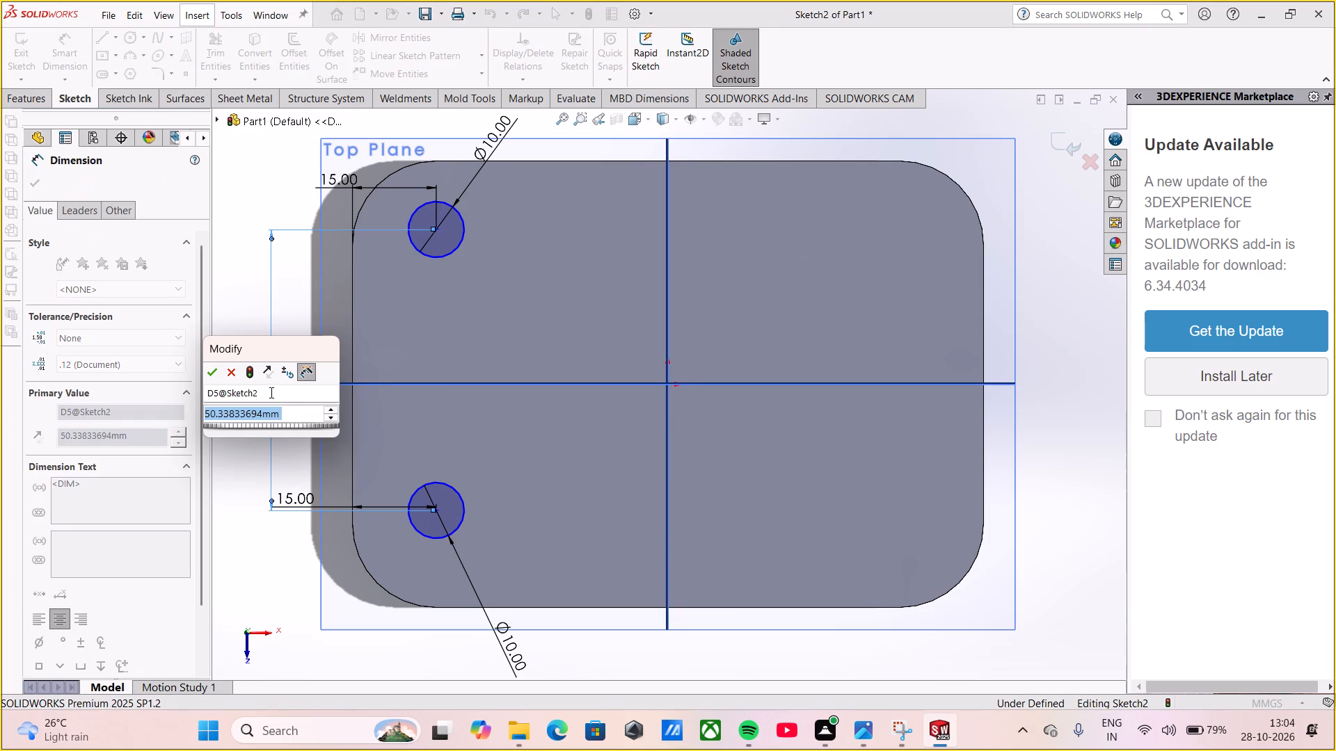
type("50")
key("Return")
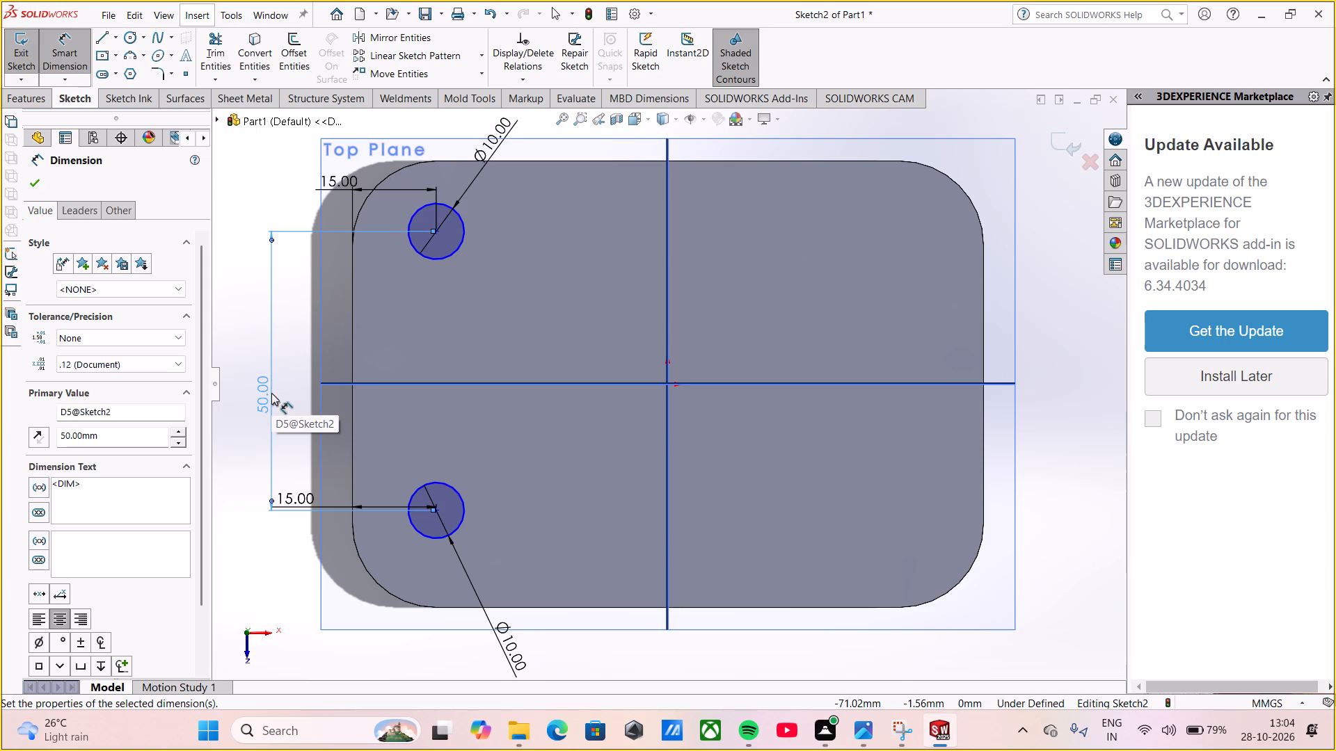
left_click(32, 175)
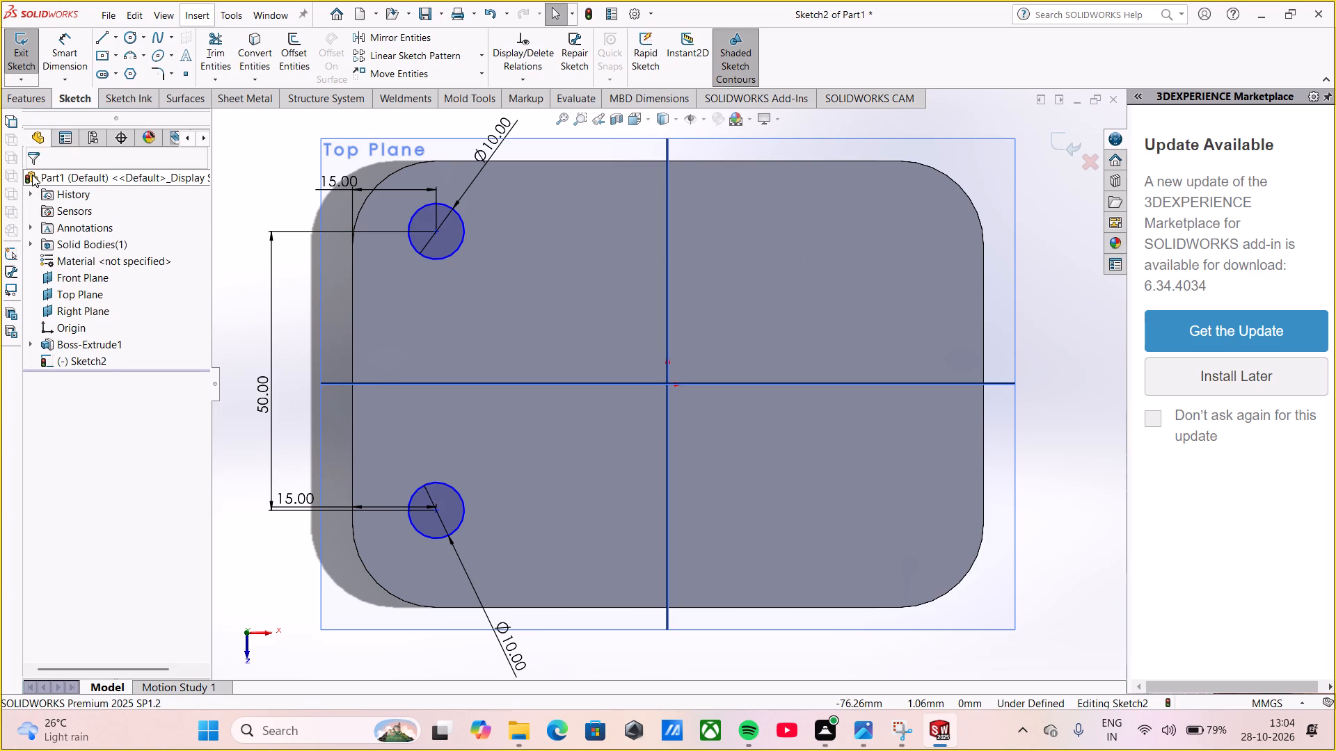
Mirror the two 10 mm circles about the Right Plane, keeping the originals.
scroll(601, 232, "up", 1)
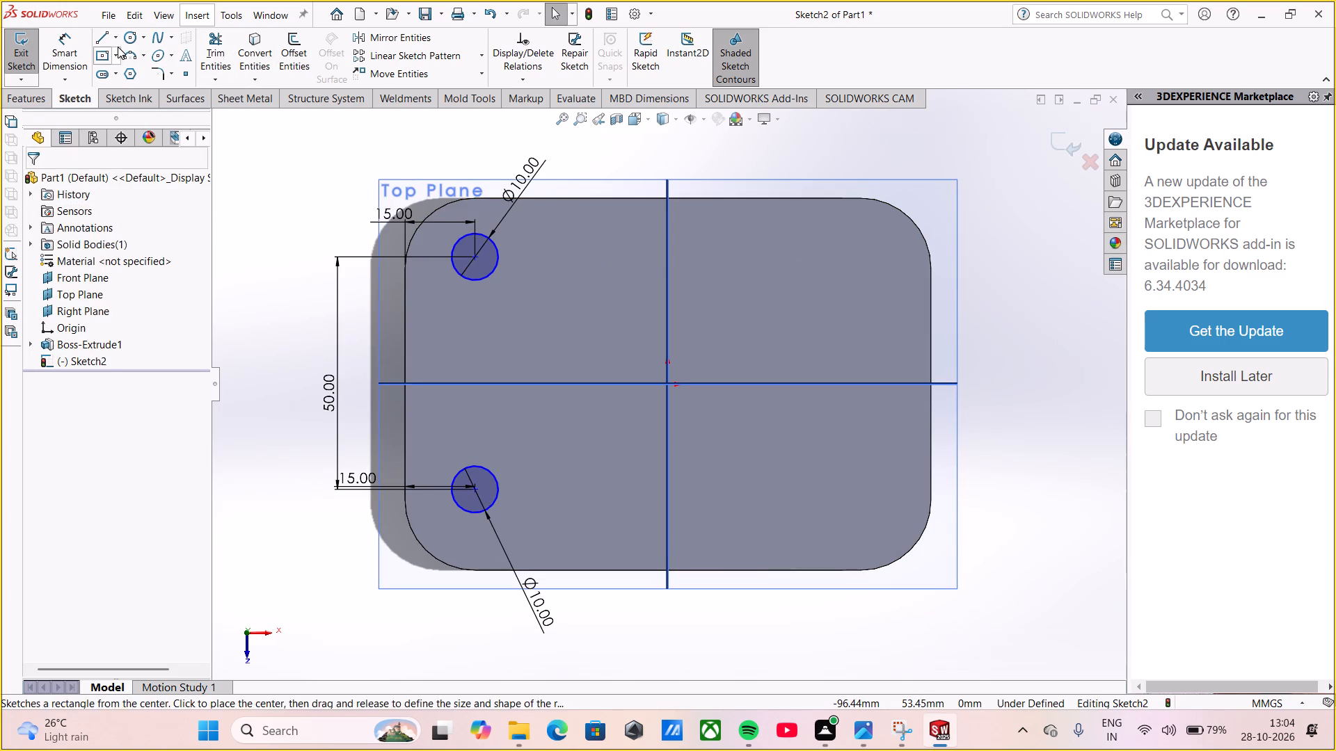
left_click(428, 36)
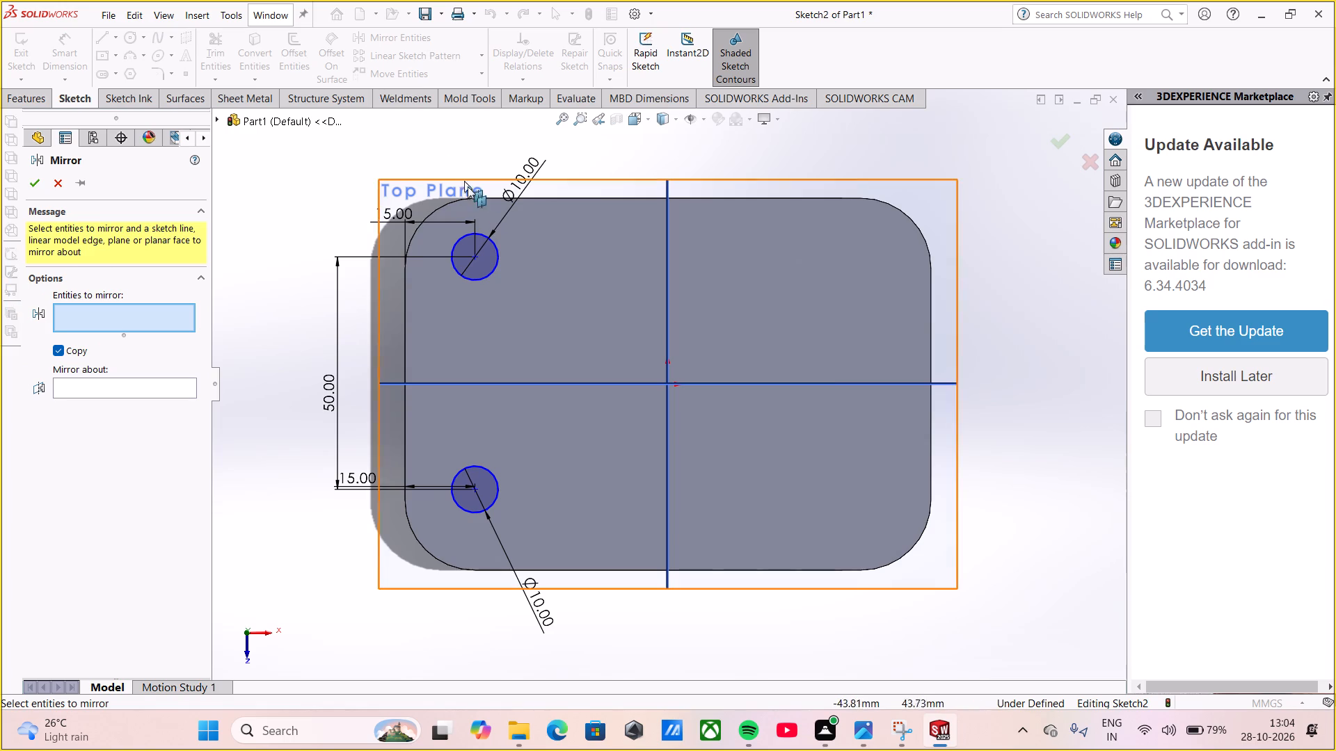
left_click(495, 250)
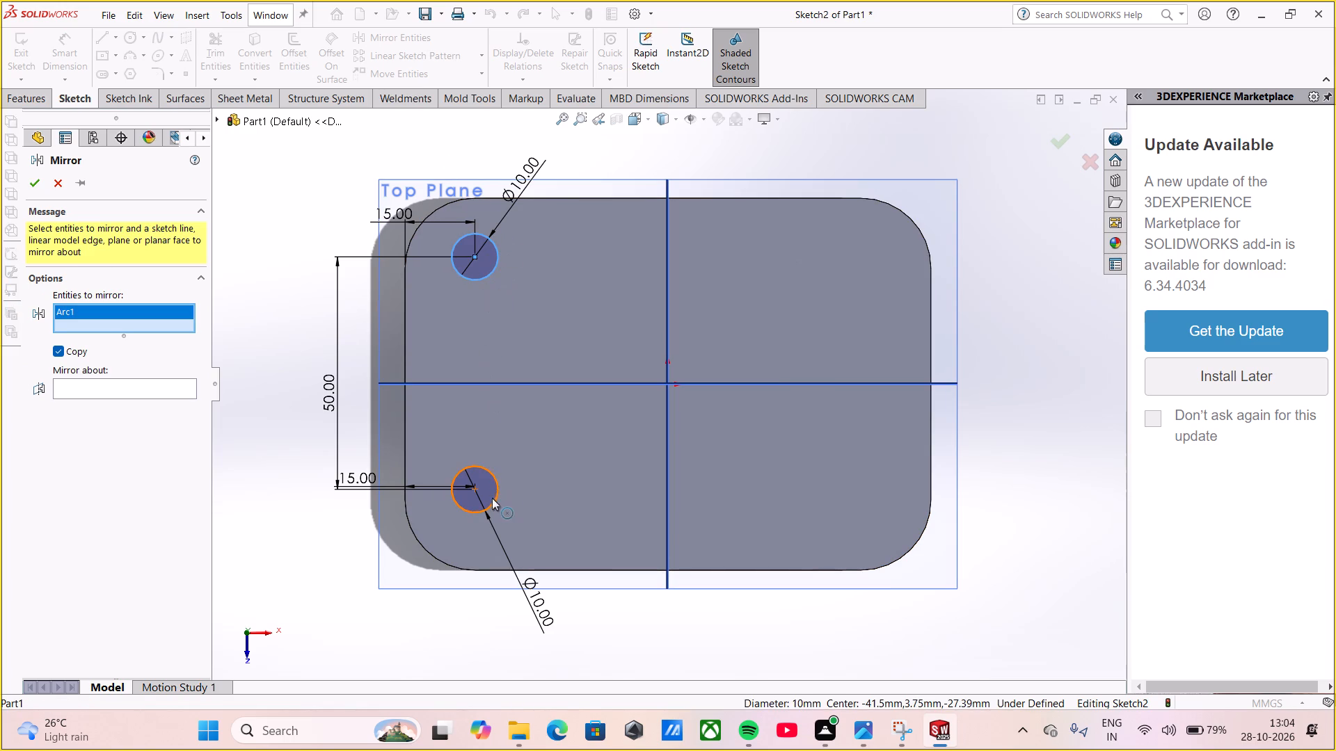
left_click(496, 485)
left_click(166, 402)
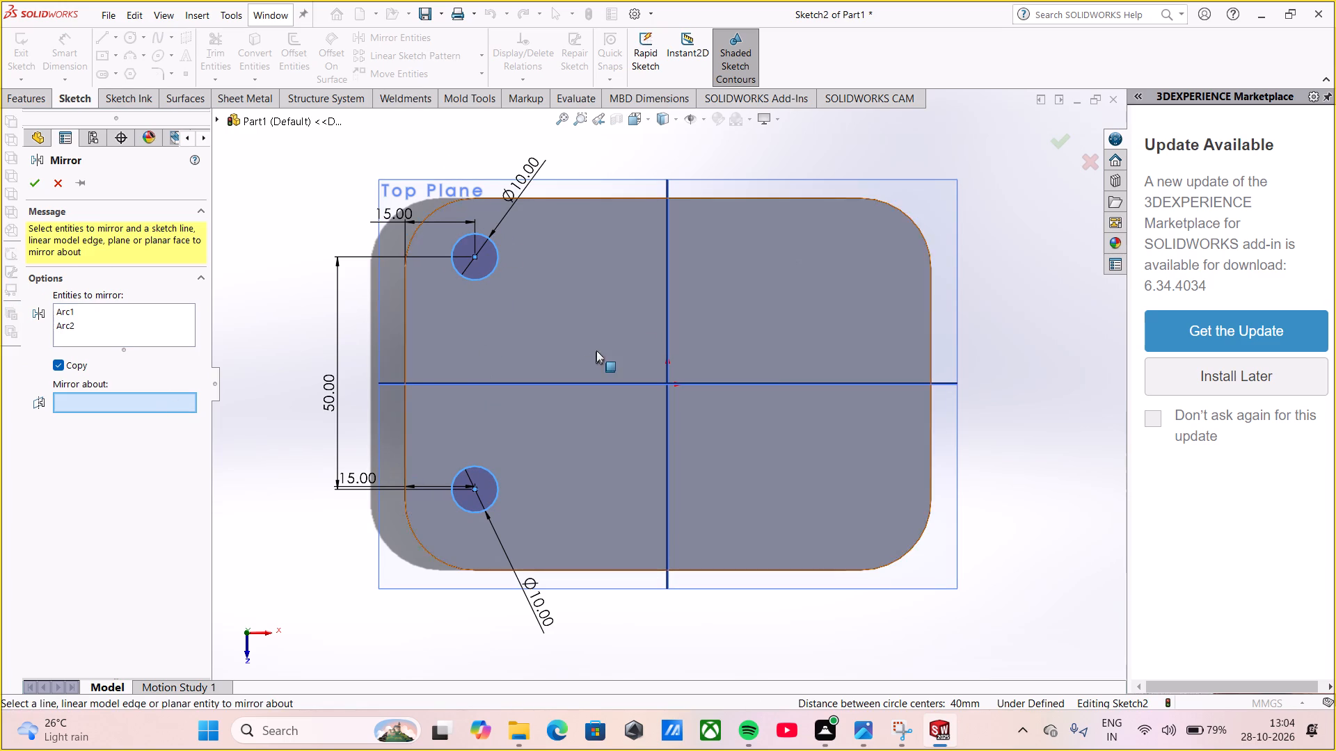
left_click(667, 291)
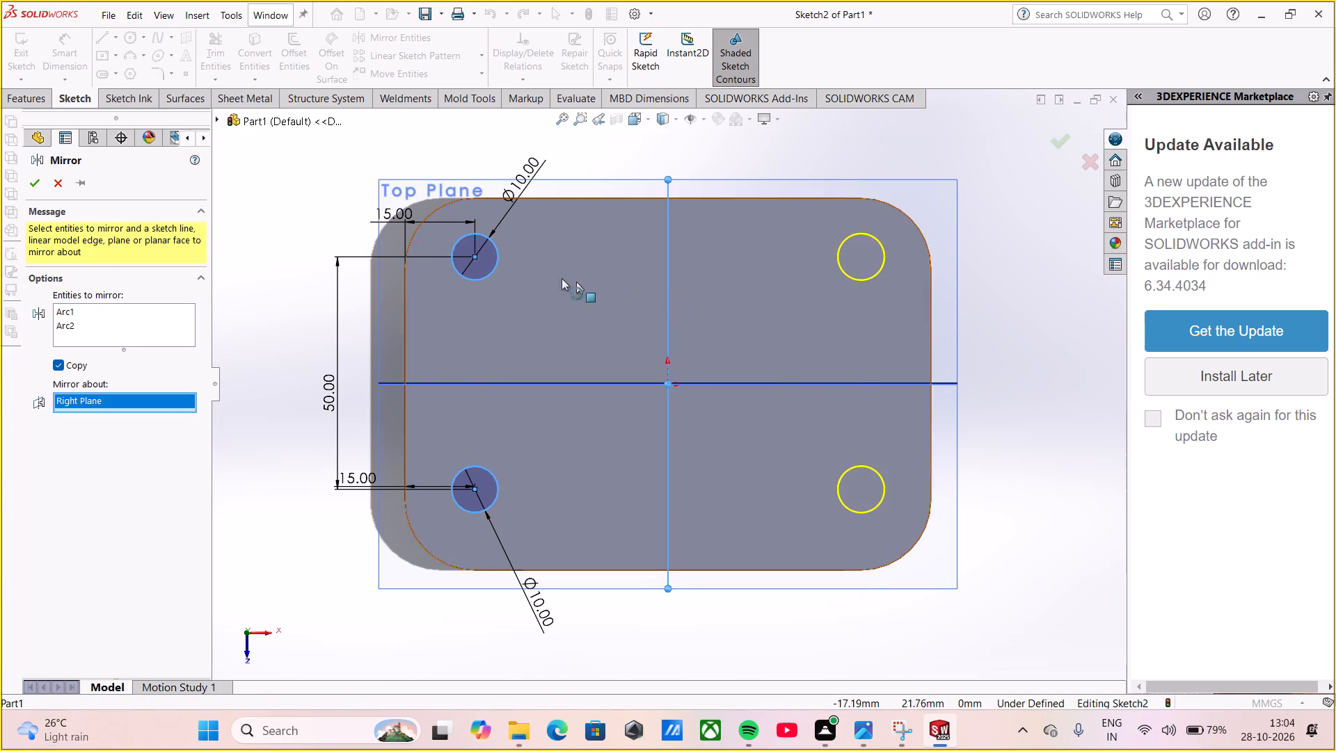
left_click(38, 188)
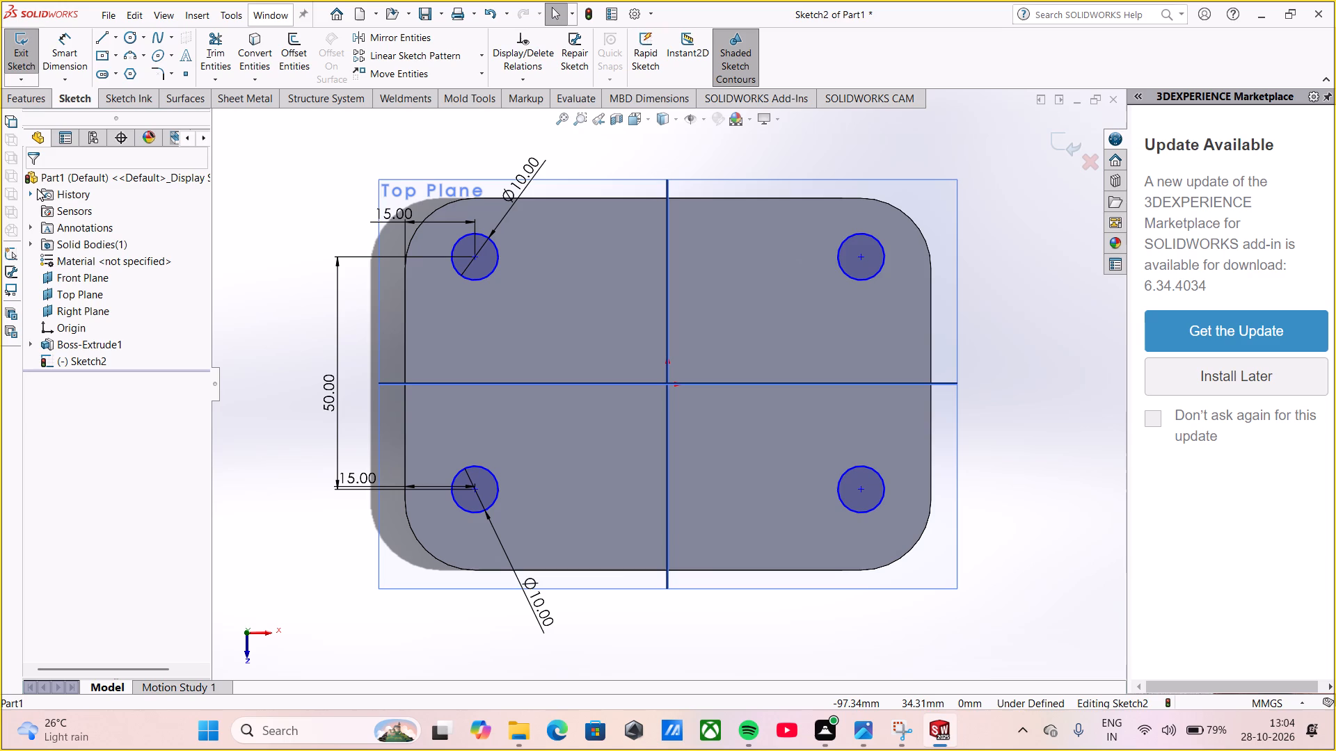
Cut-extrude the four circles as a blind cut 7.50 mm deep through the plate.
left_click(26, 93)
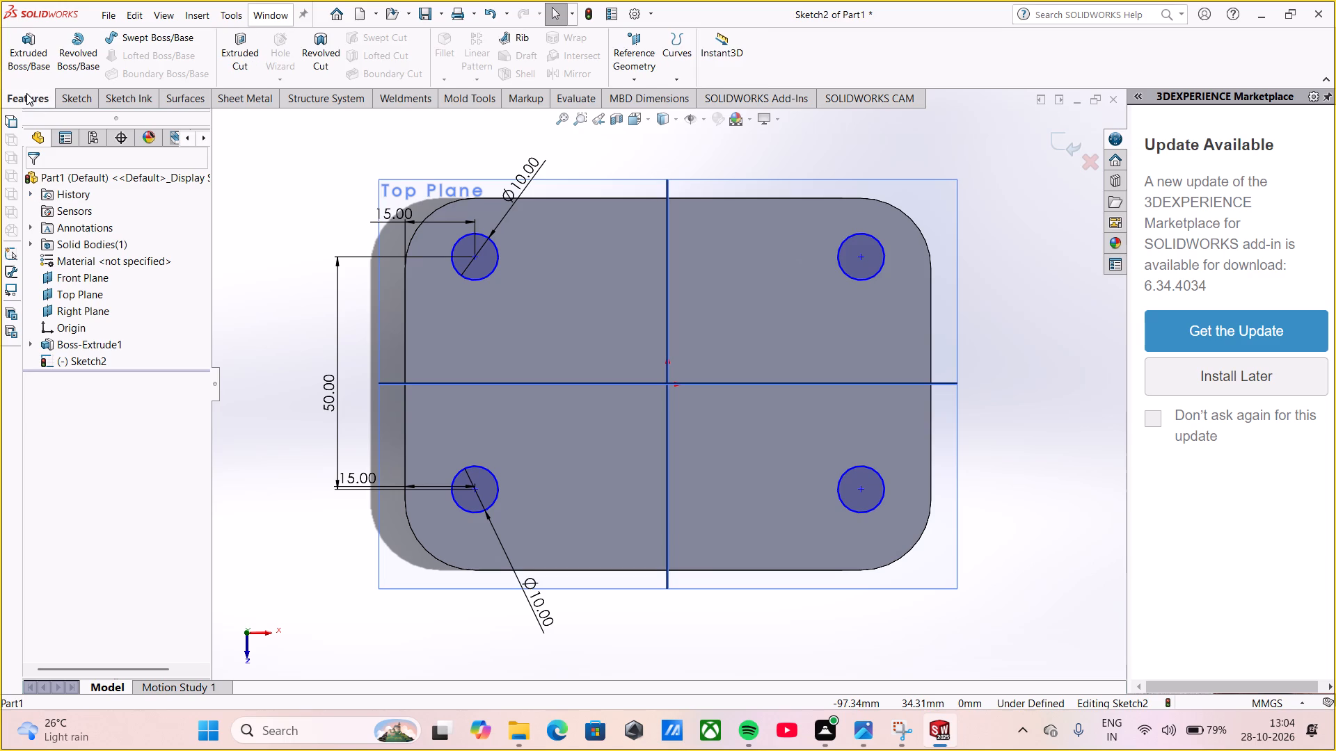
left_click(226, 51)
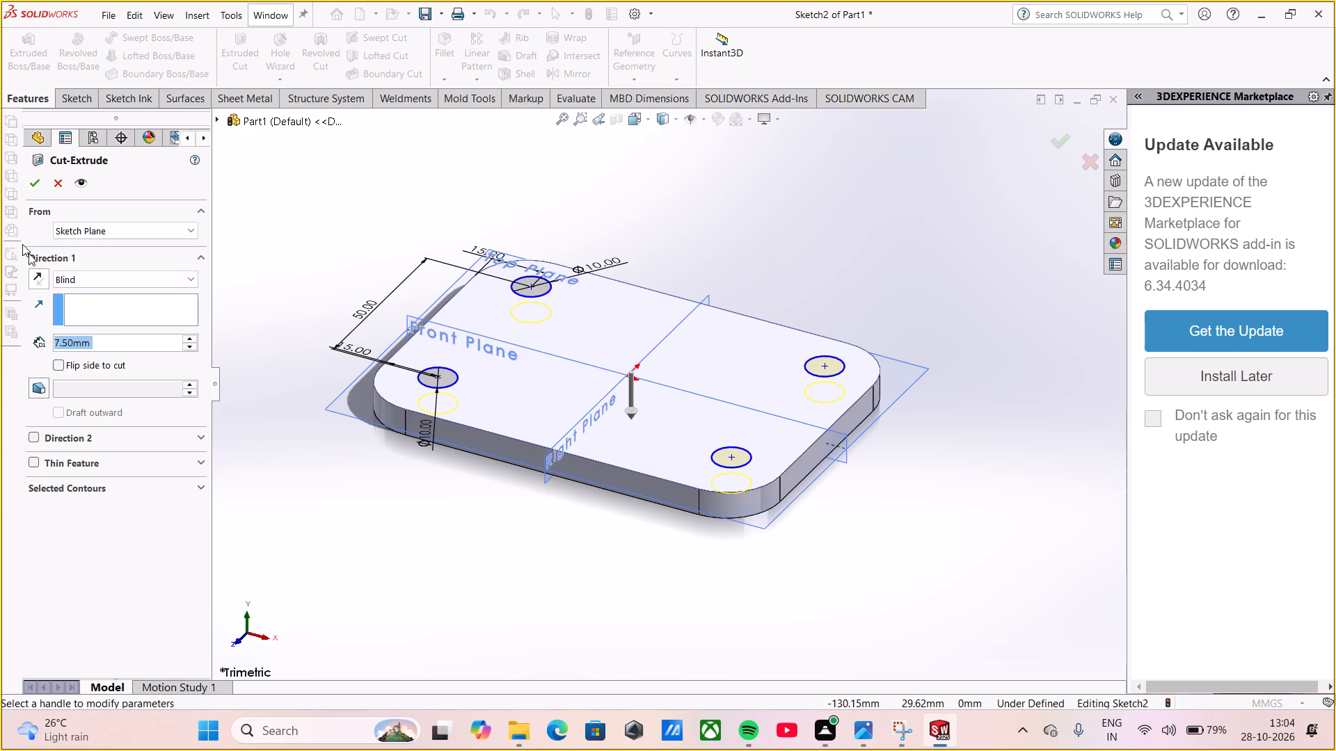
left_click(37, 185)
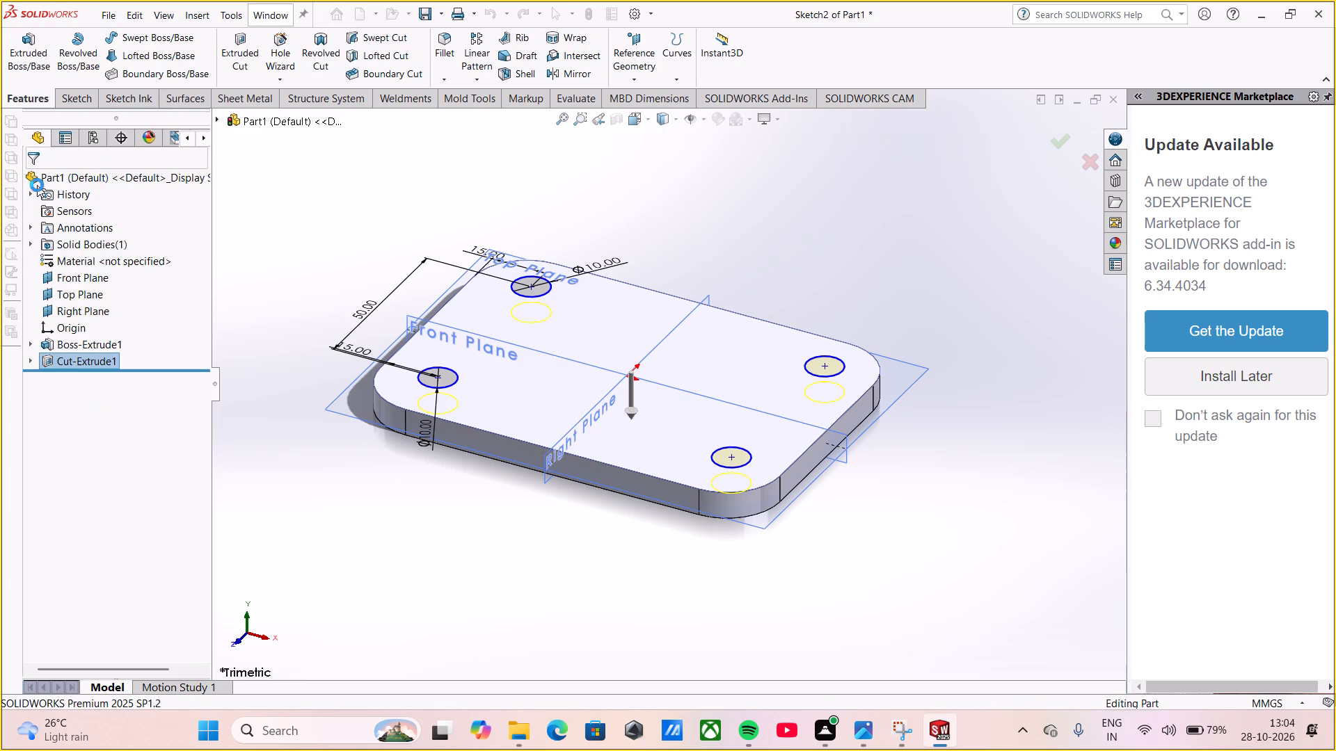
Start a new sketch on the top face of the plate.
middle_click_drag(709, 403, 698, 532)
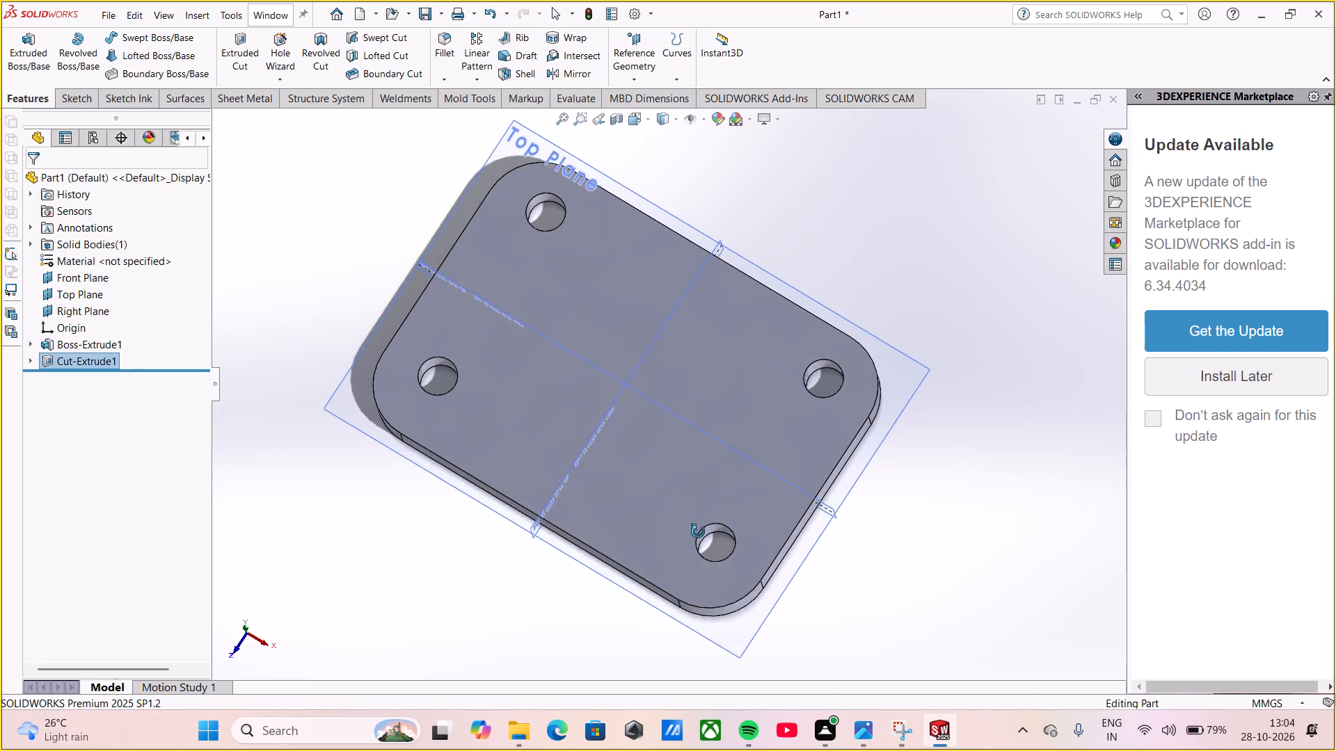
middle_click_drag(698, 532, 735, 426)
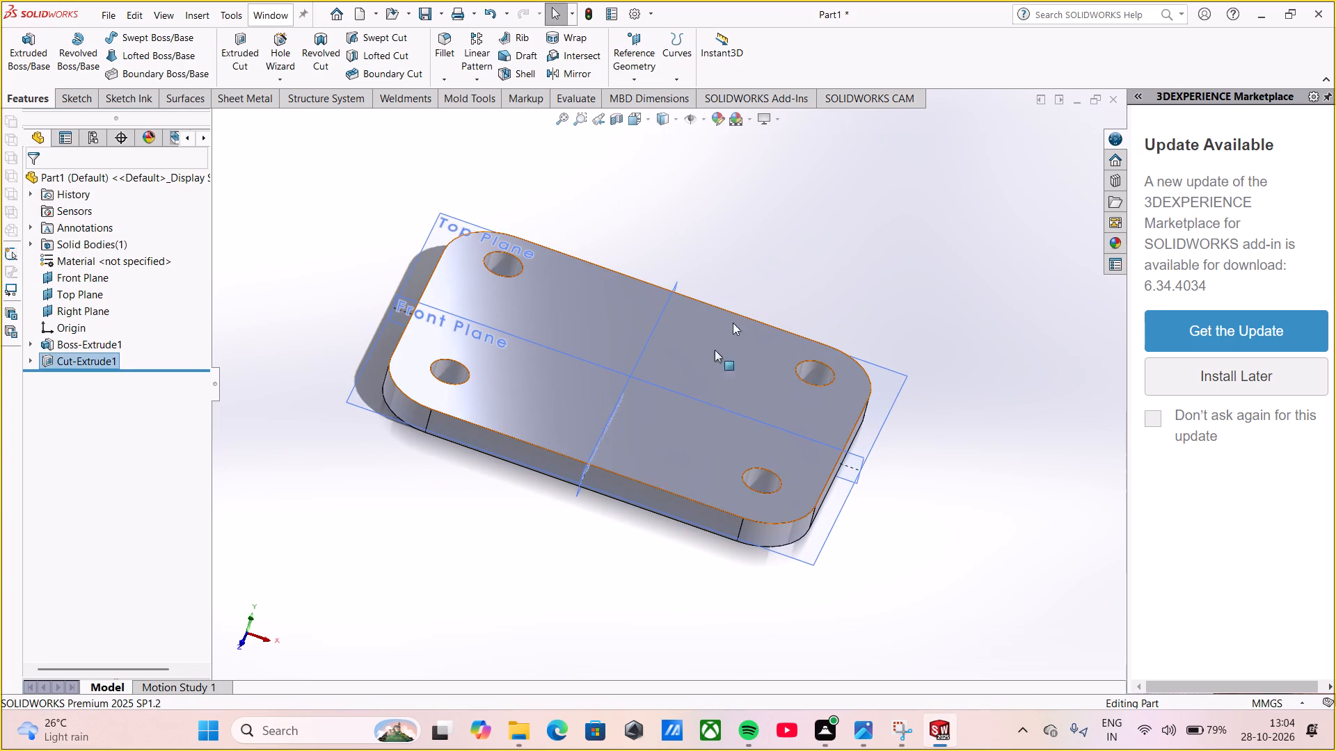
left_click(879, 214)
left_click(742, 387)
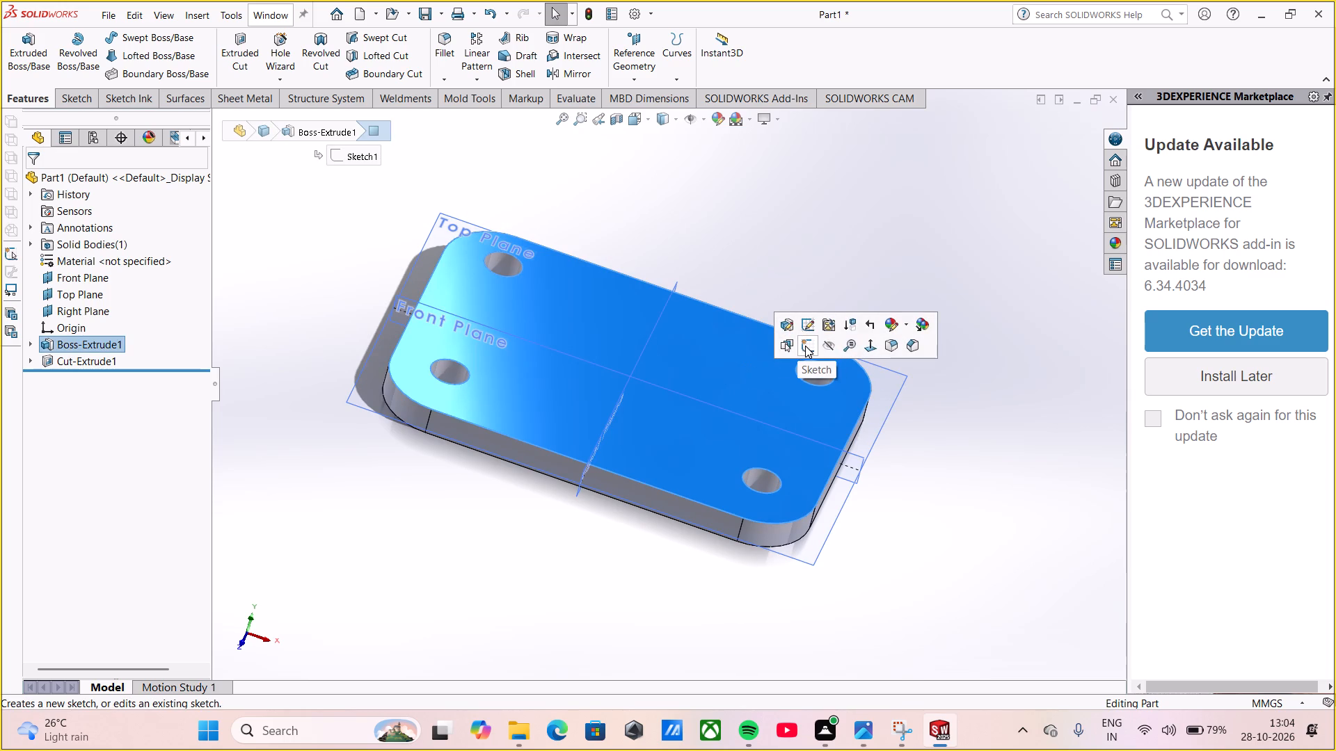
left_click(805, 346)
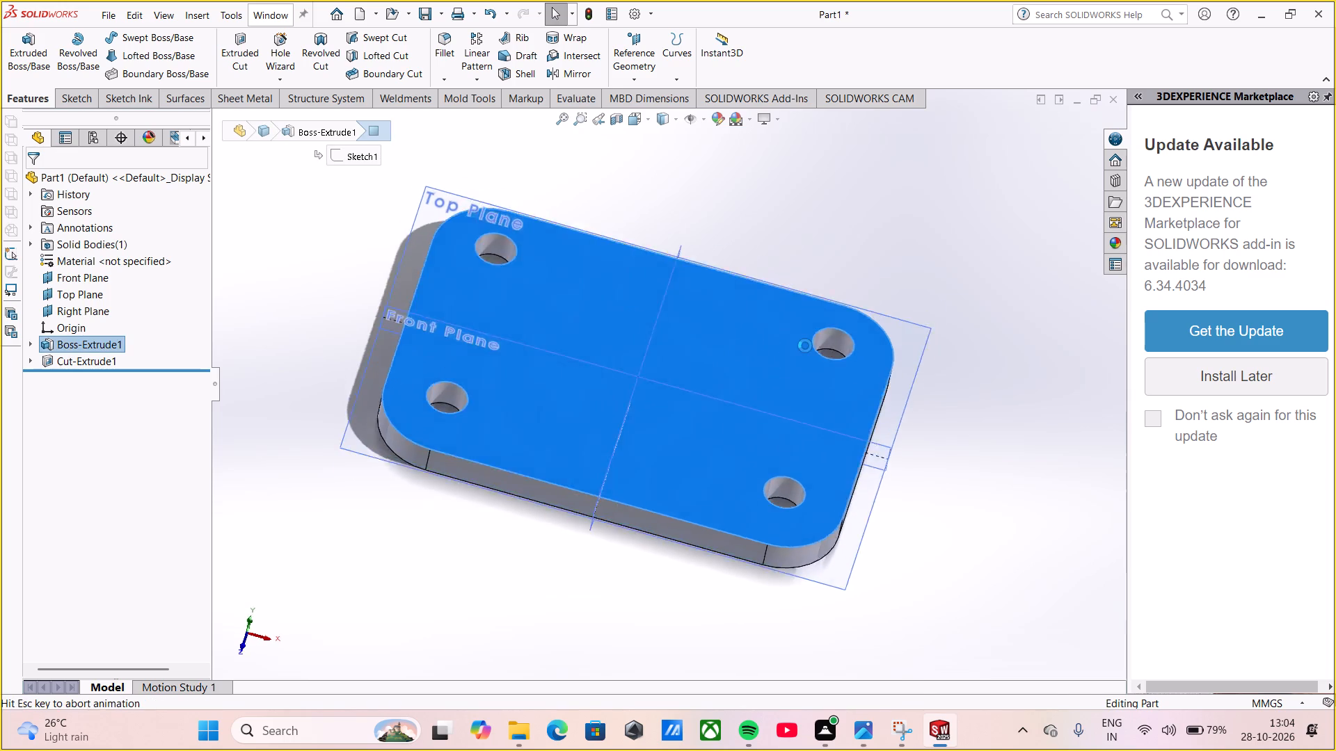
left_click(282, 257)
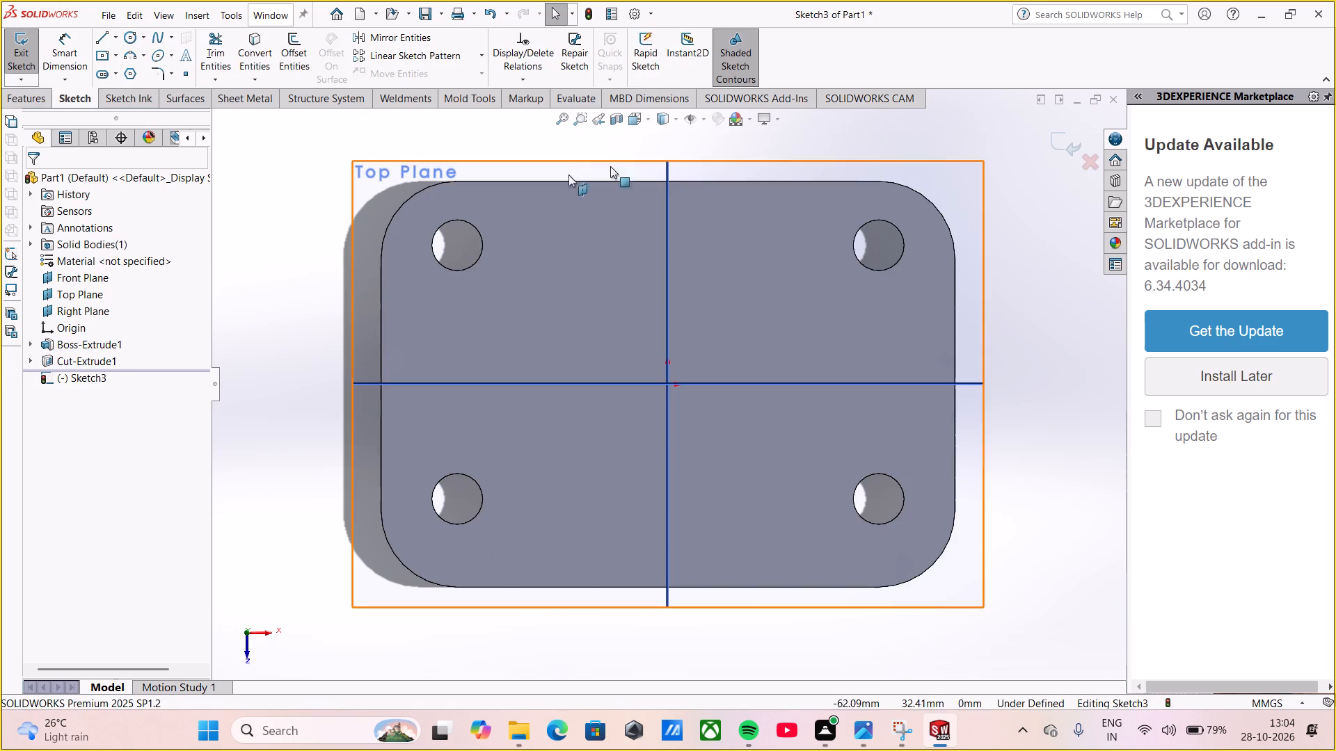
Hide the reference planes in the graphics view.
left_click(687, 121)
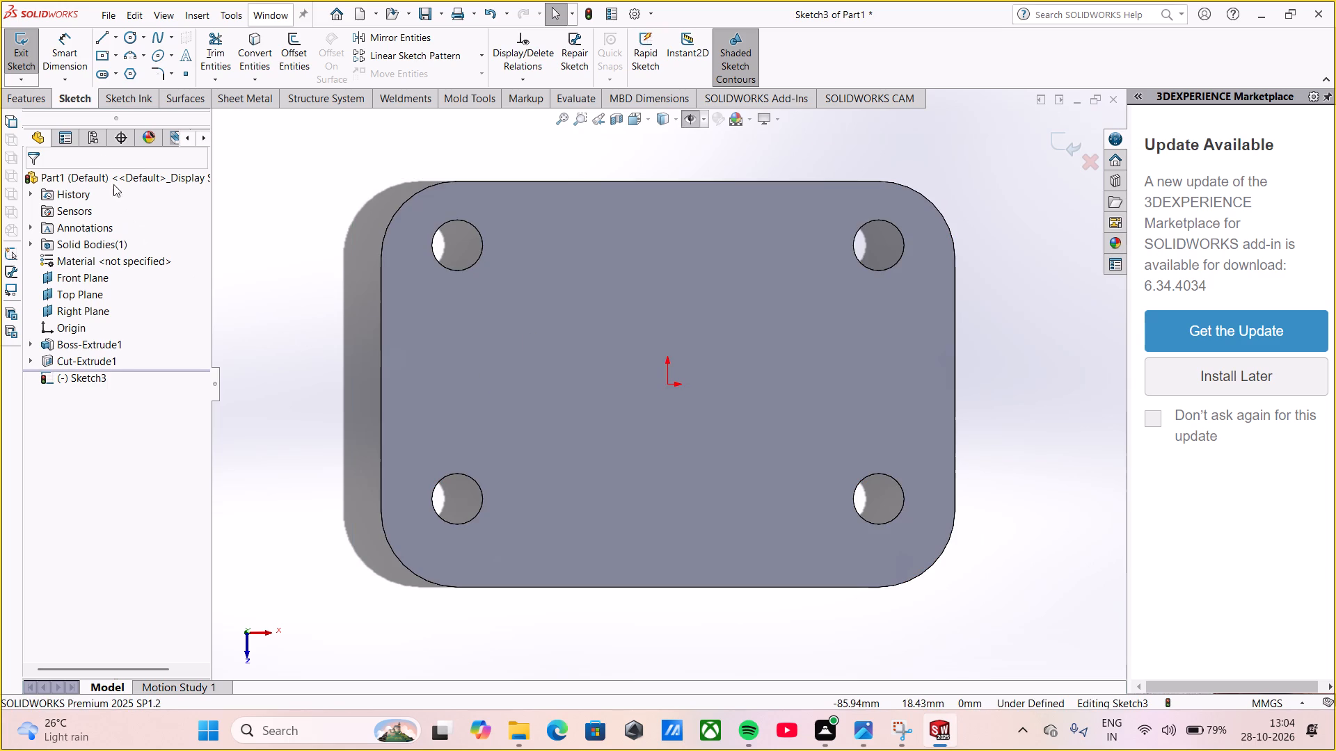
Sketch a vertical construction midpoint line centred on the origin, about 50 mm long in total.
left_click(116, 33)
left_click(116, 88)
left_click(92, 367)
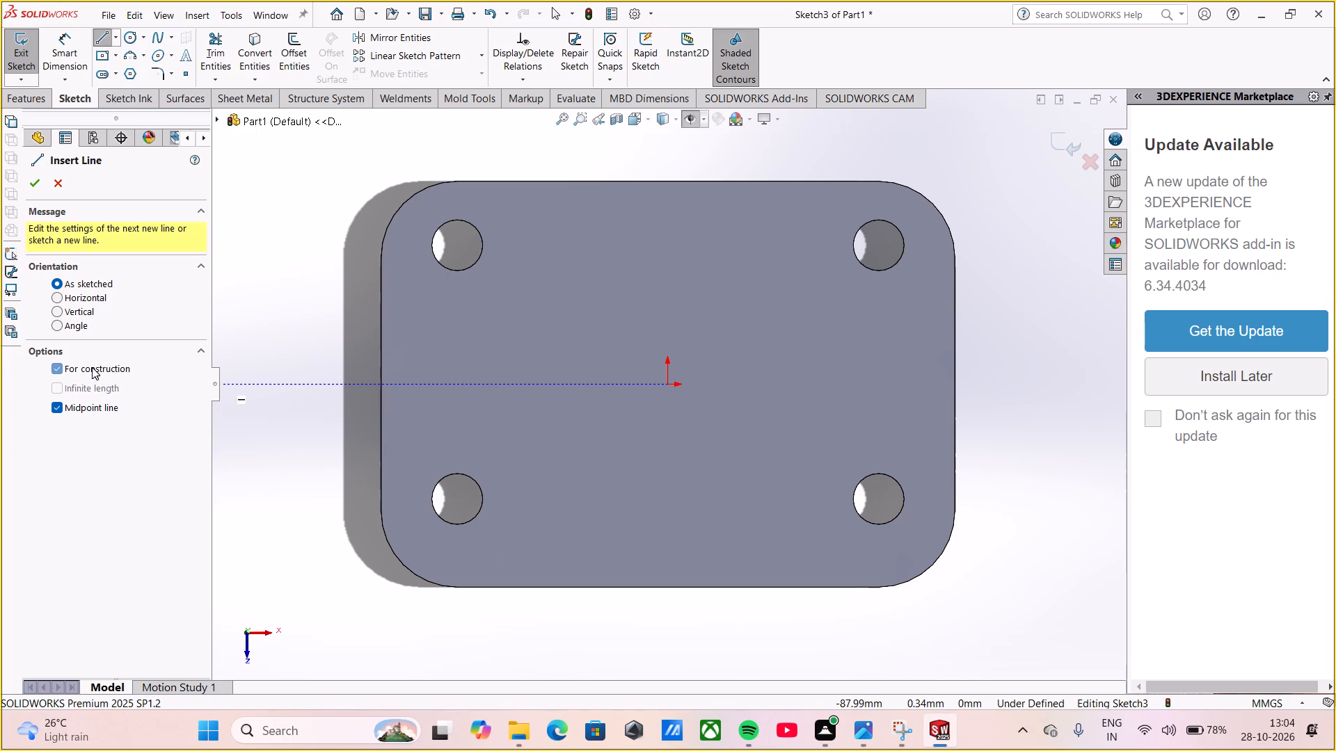
left_click(669, 387)
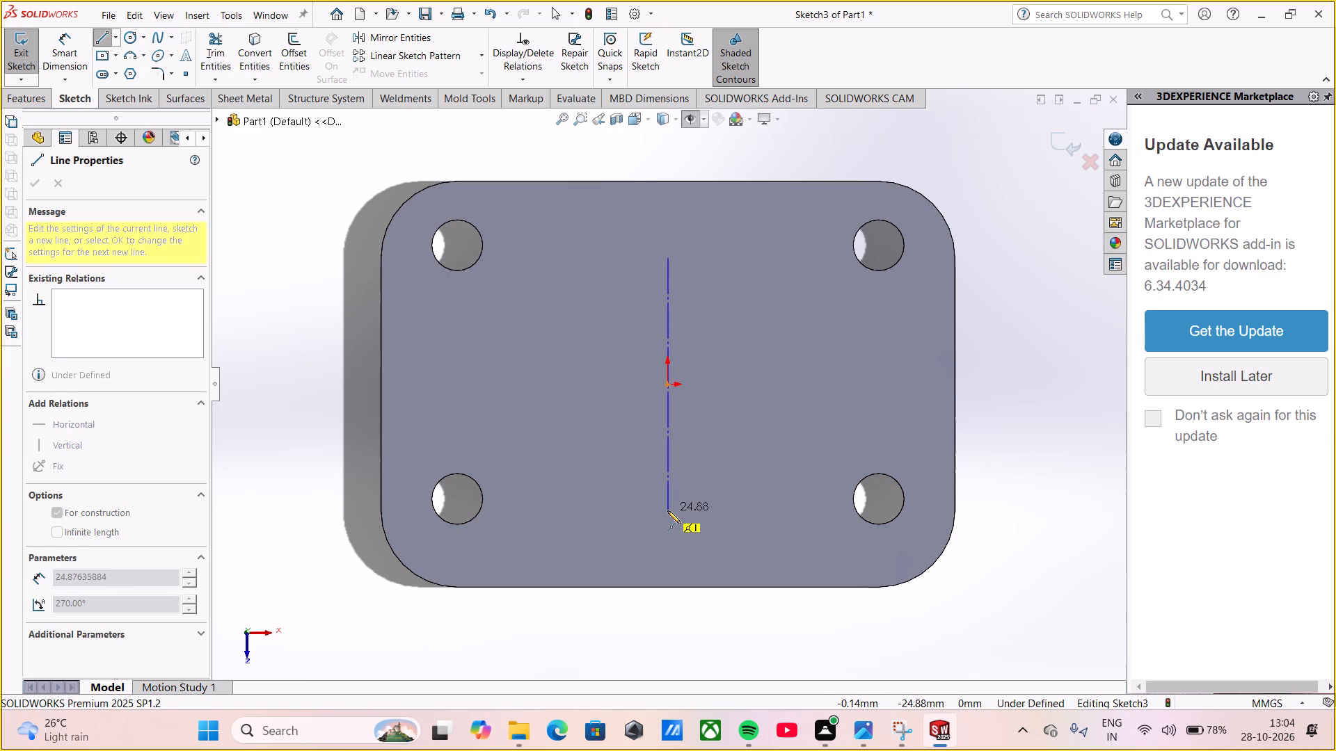
left_click(667, 510)
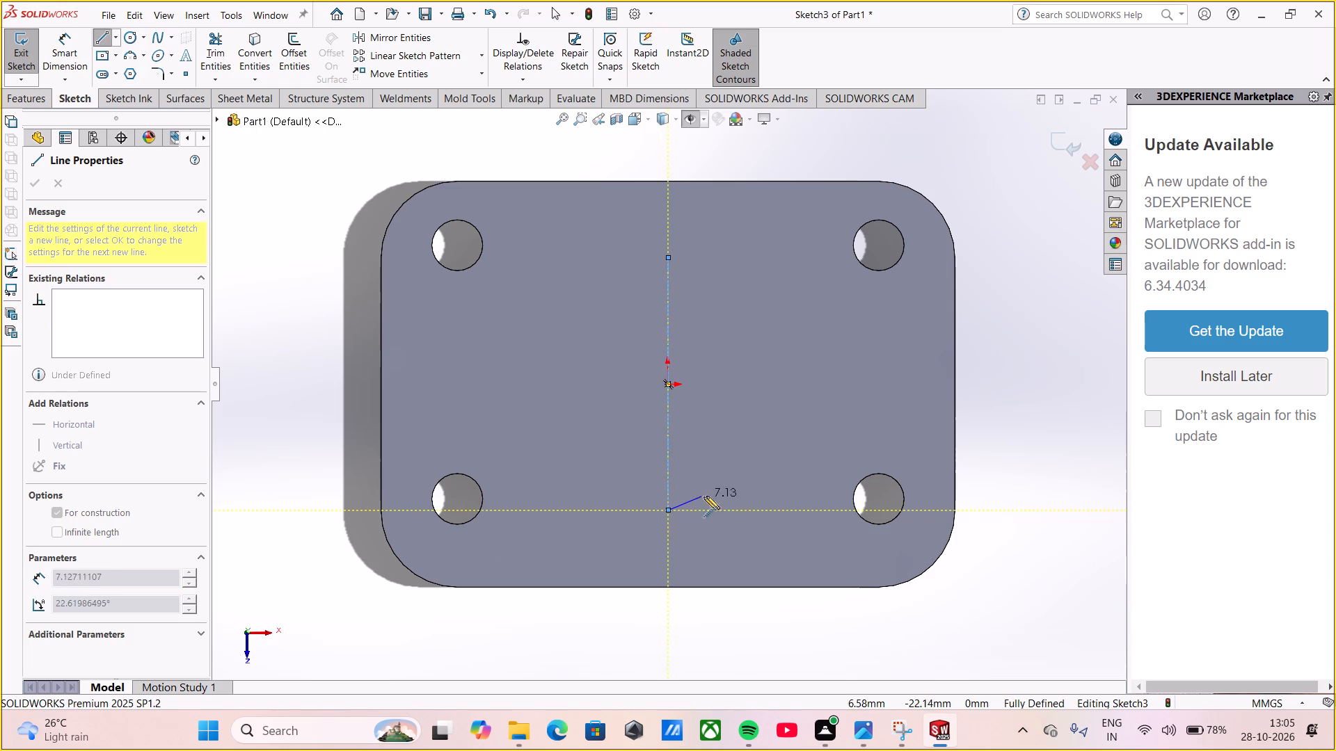
key("Escape")
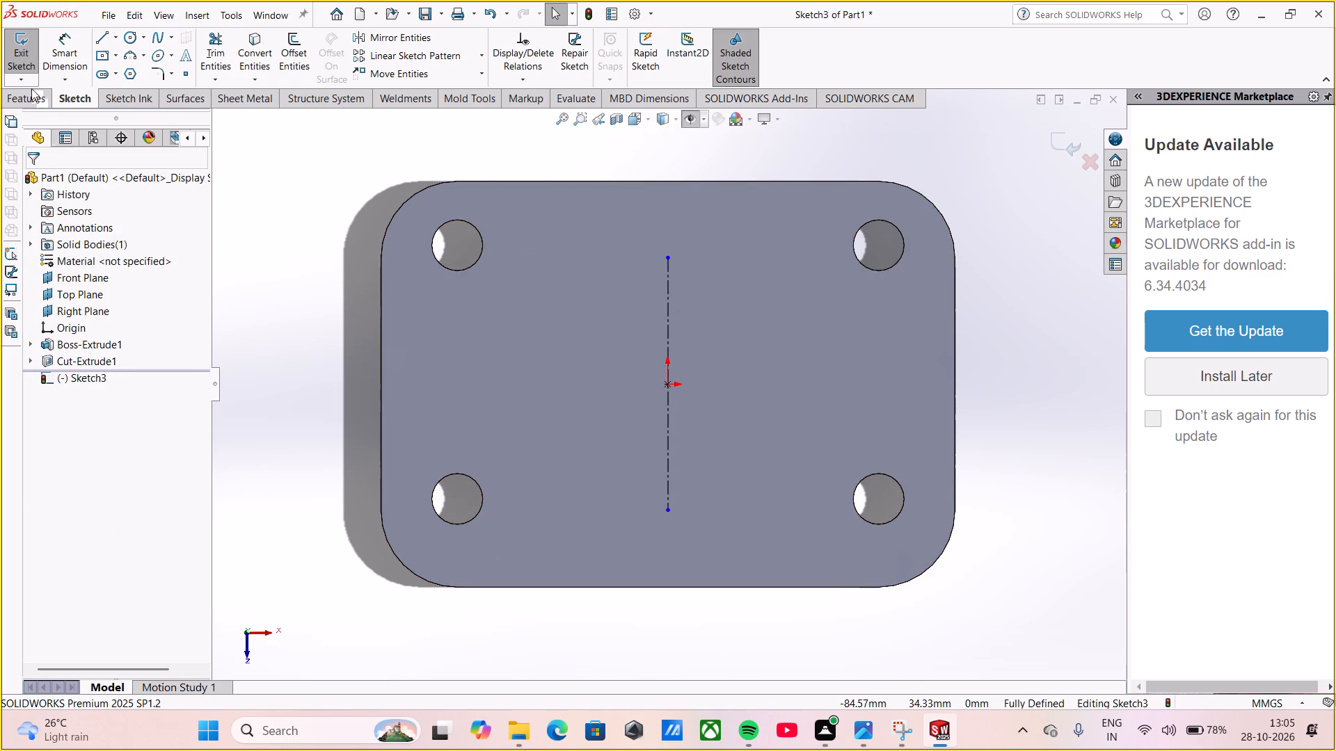
Set the vertical construction line's length to 45 mm.
left_click(667, 330)
type("45")
key("Return")
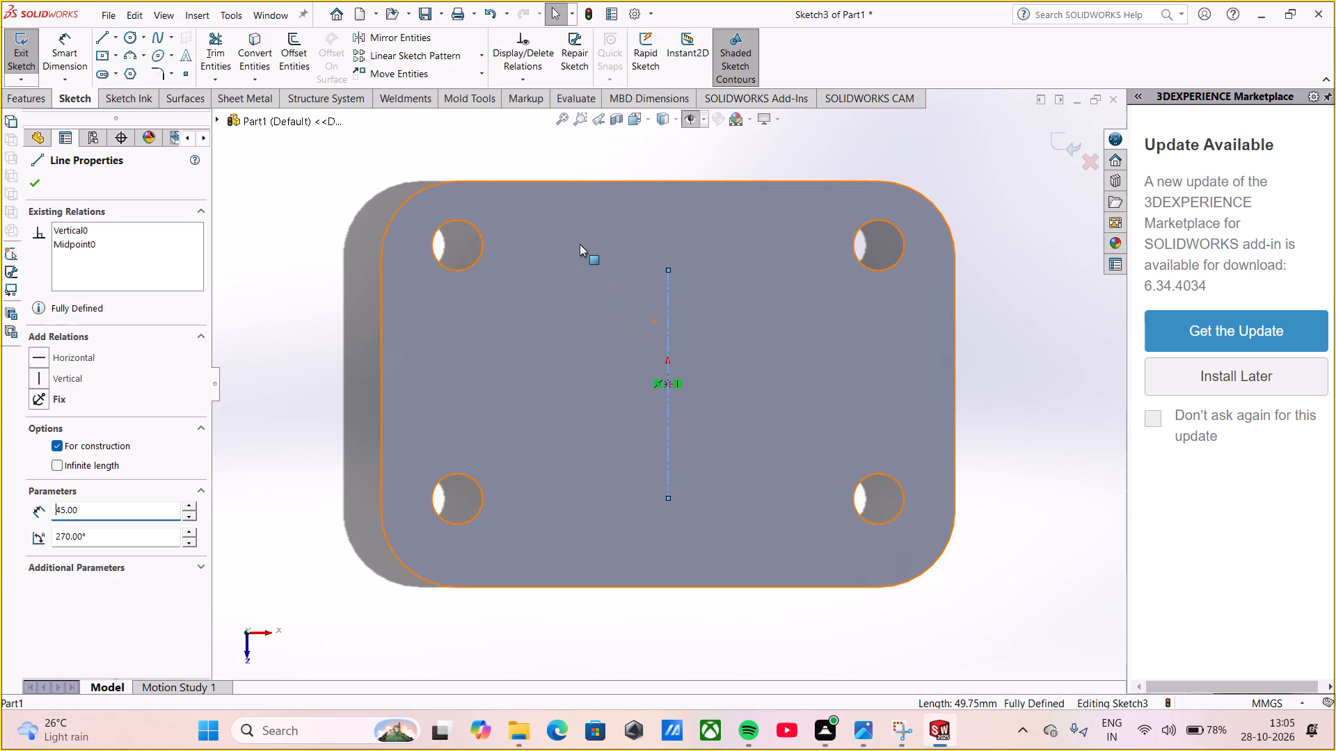
Sketch circles centred on the vertical construction line's ends, radius about 7 mm at the upper end and 5.5 mm at the lower.
left_click(126, 40)
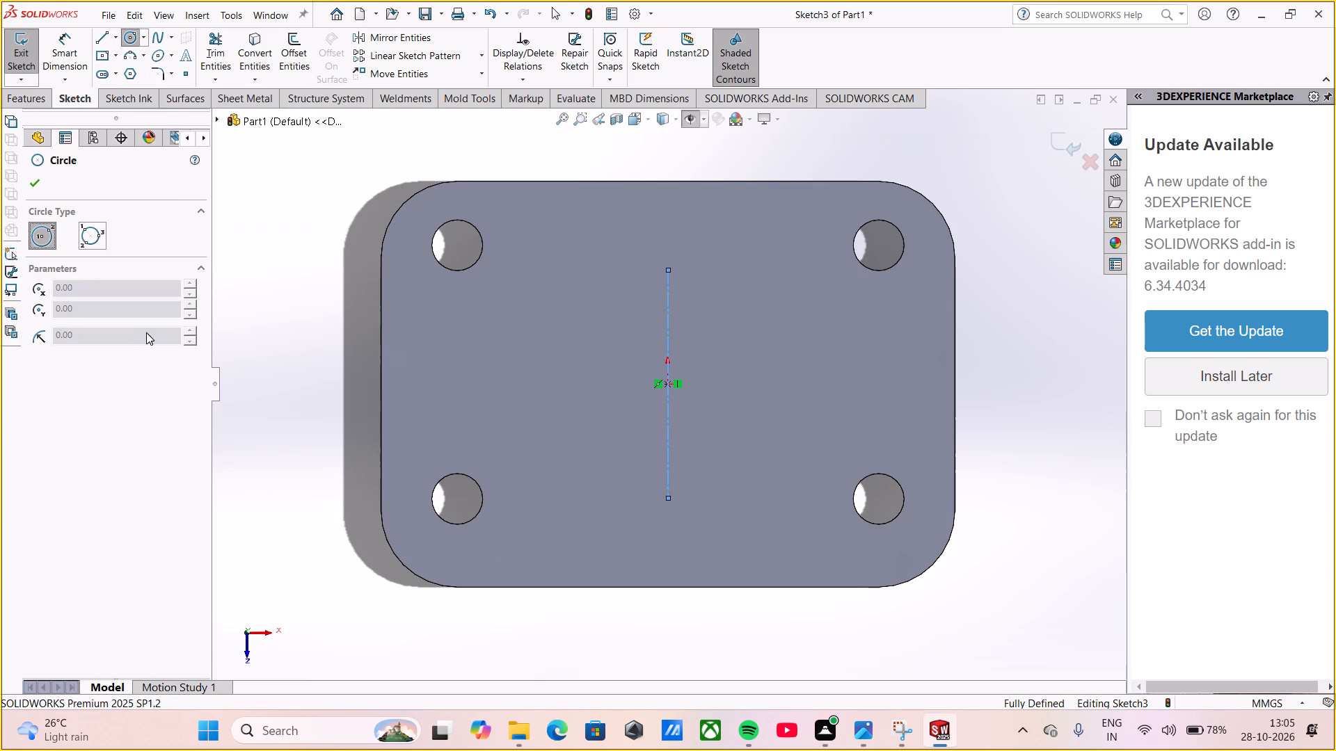
left_click(667, 269)
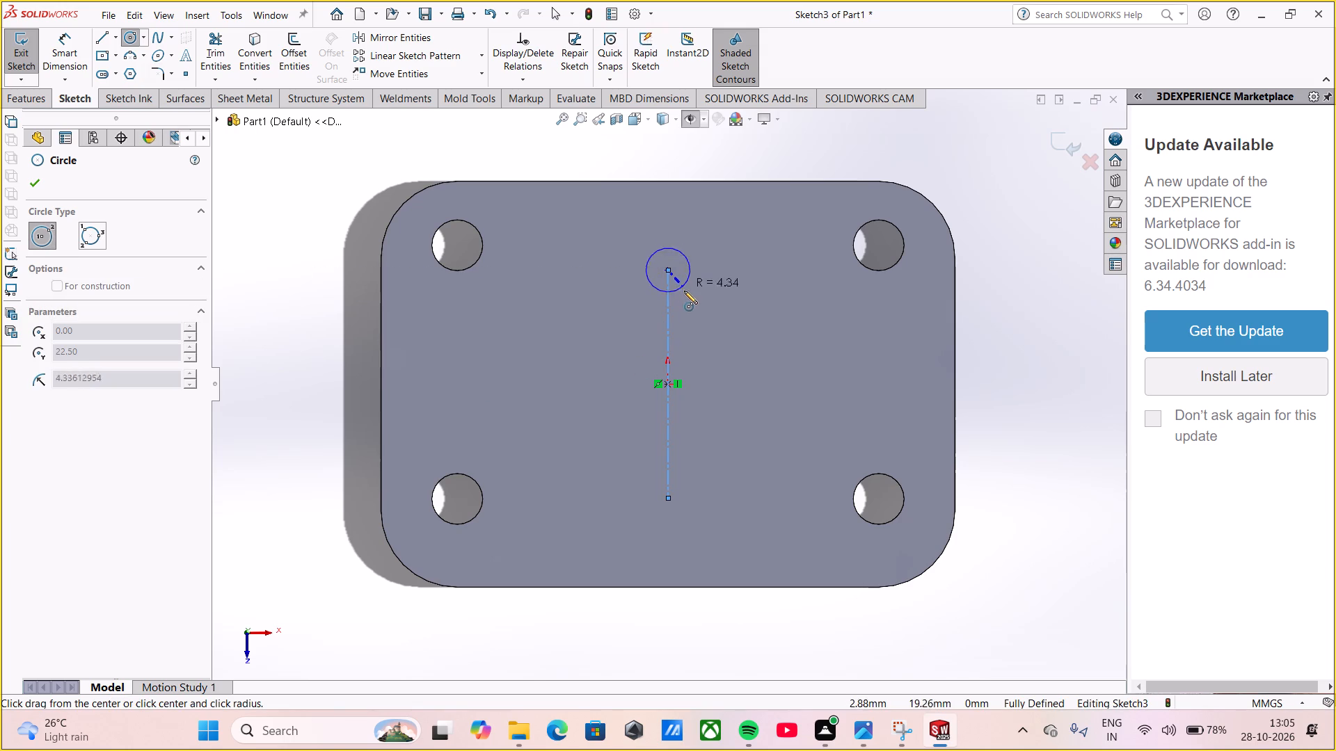
left_click(686, 300)
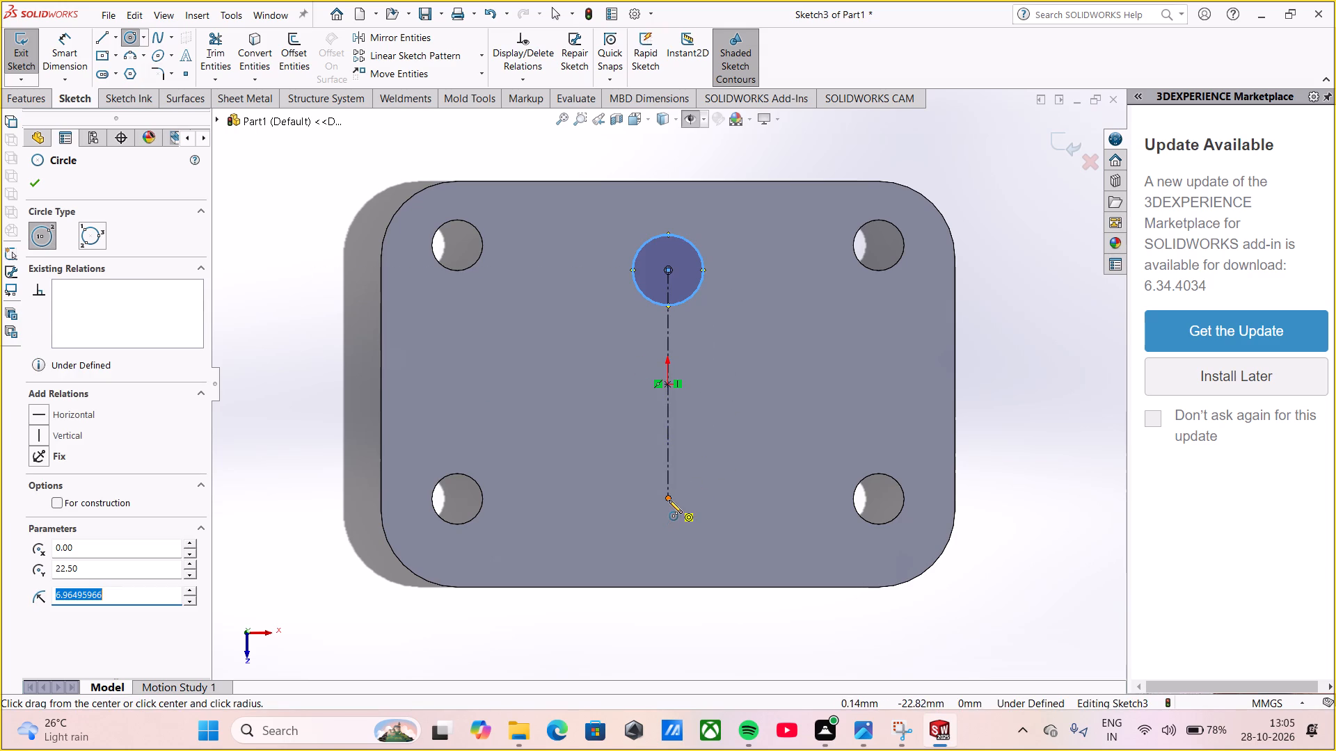
left_click(669, 500)
left_click(677, 525)
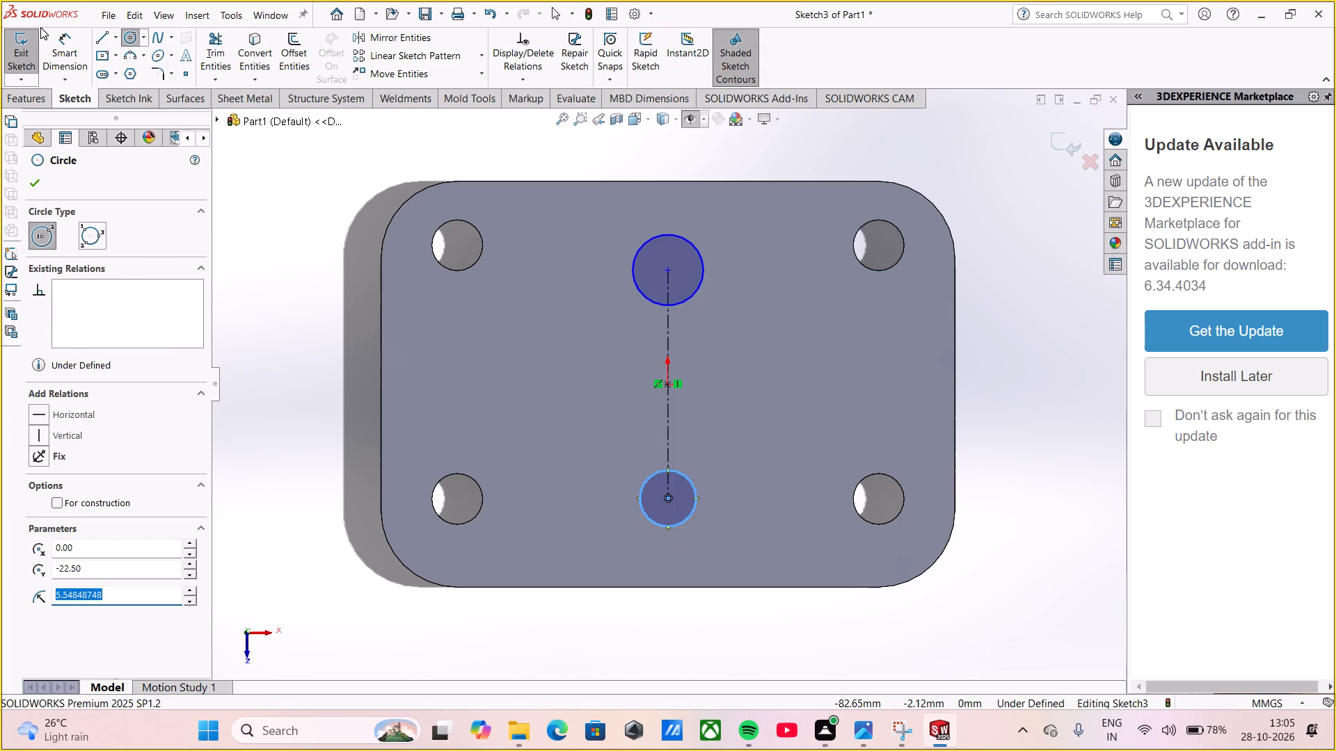
Dimension the upper circle on the construction line with a diameter of 20 mm.
left_click(53, 49)
left_click(687, 236)
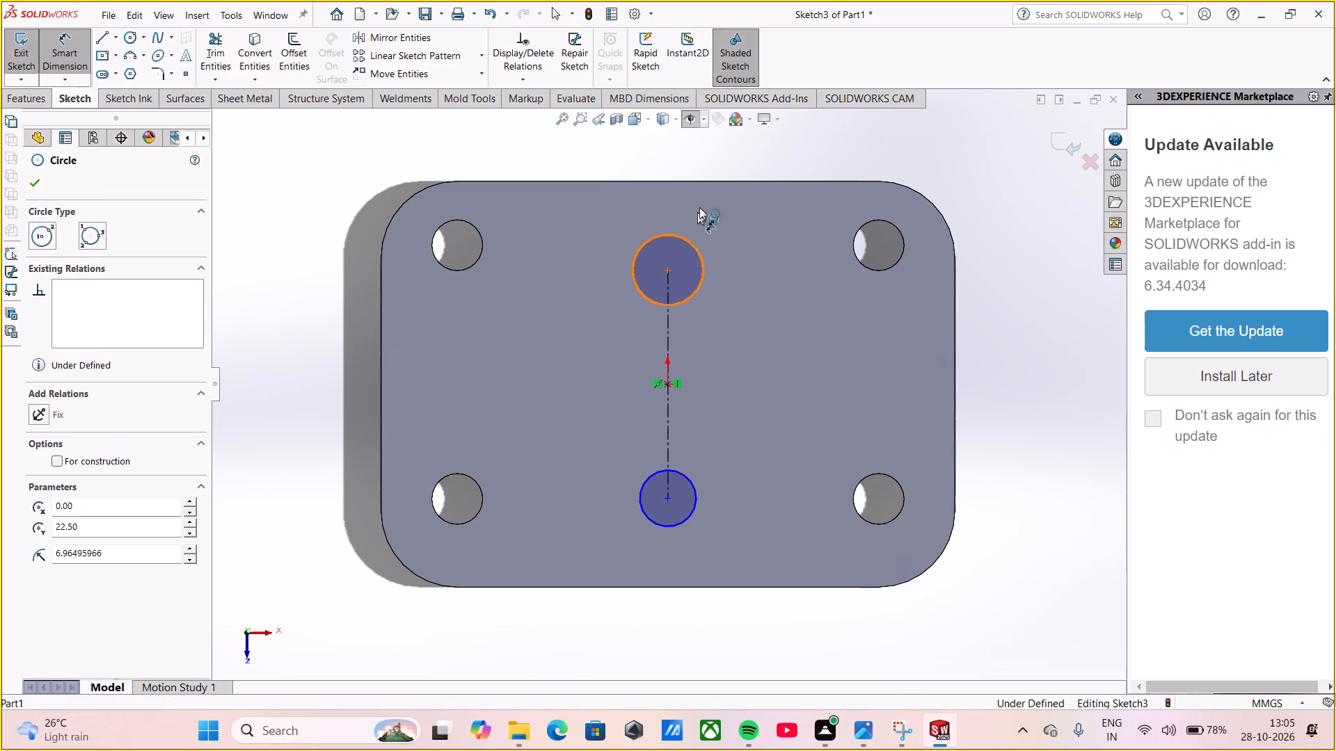
left_click(716, 155)
type("20")
key("Return")
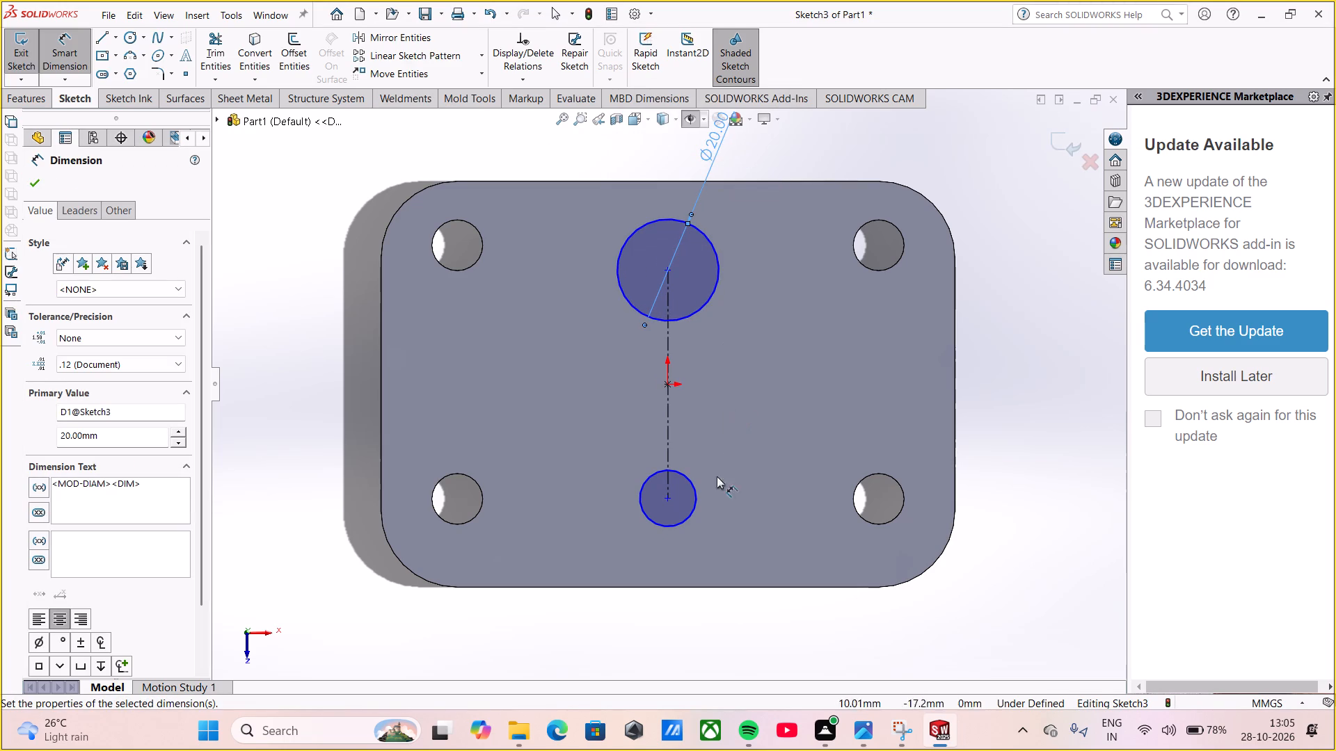
Dimension the lower circle on the construction line with a diameter of 20 mm.
left_click(697, 507)
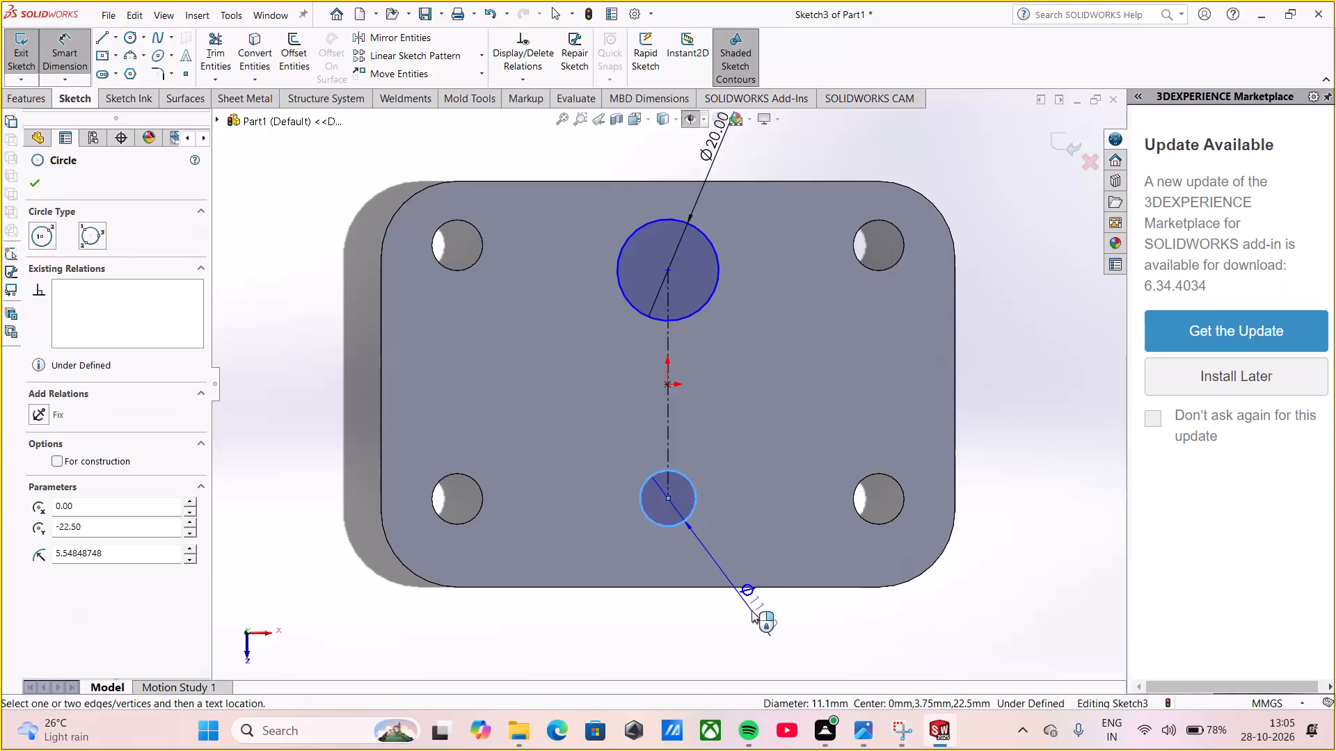
left_click(751, 611)
type("20")
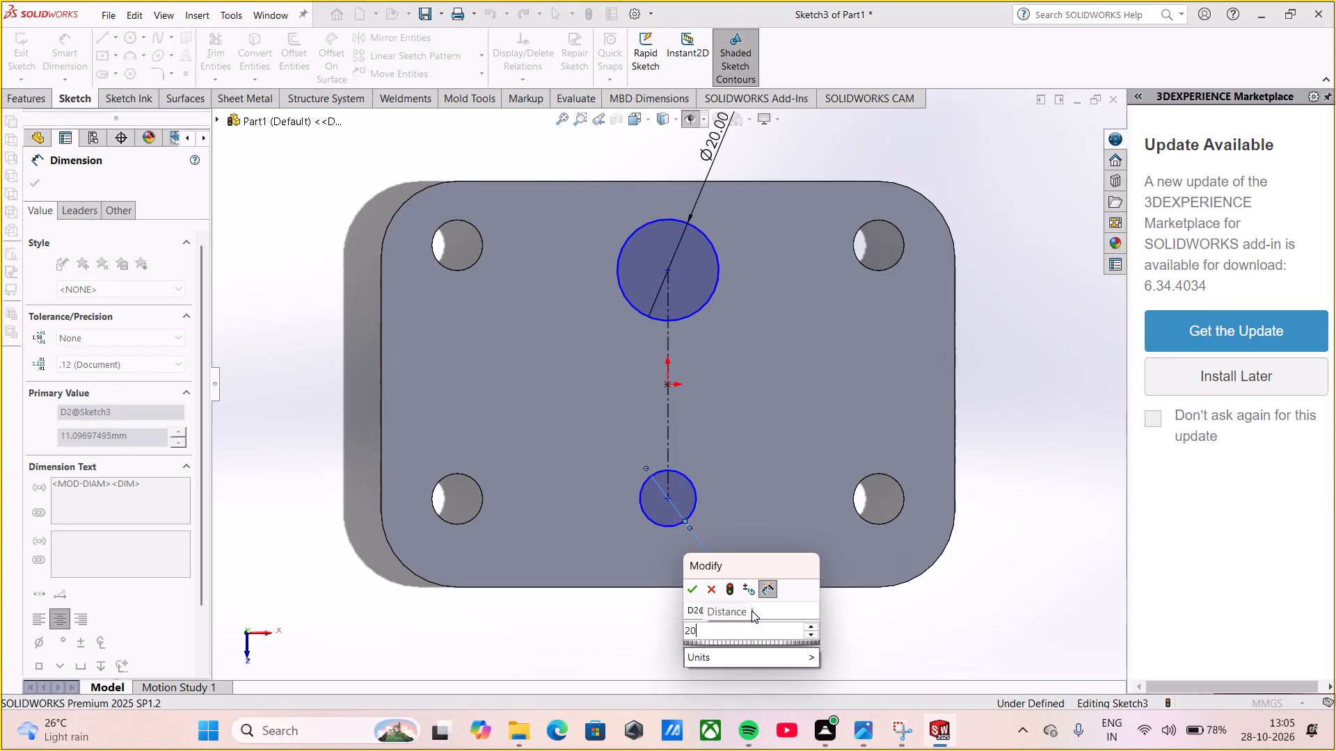
key("Return")
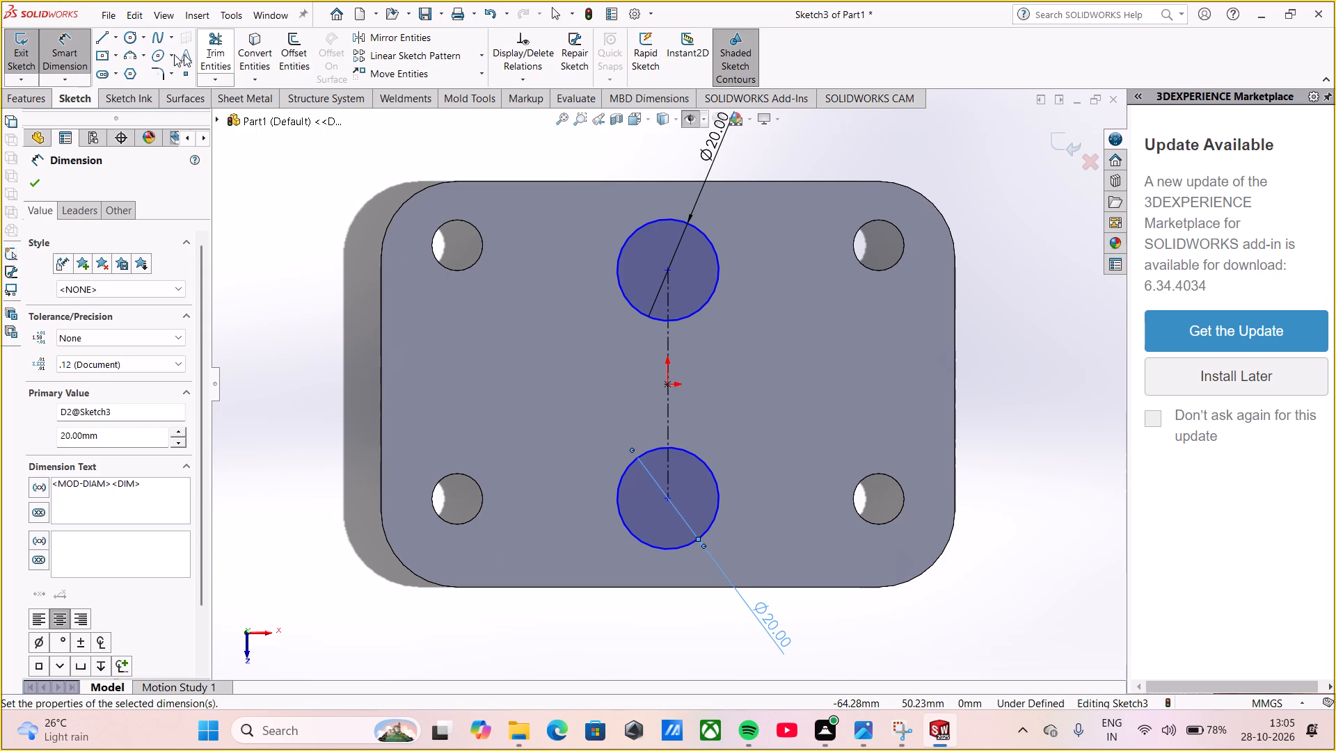
Sketch a horizontal construction midpoint line centred on the origin, about 79 mm long in total.
left_click(115, 40)
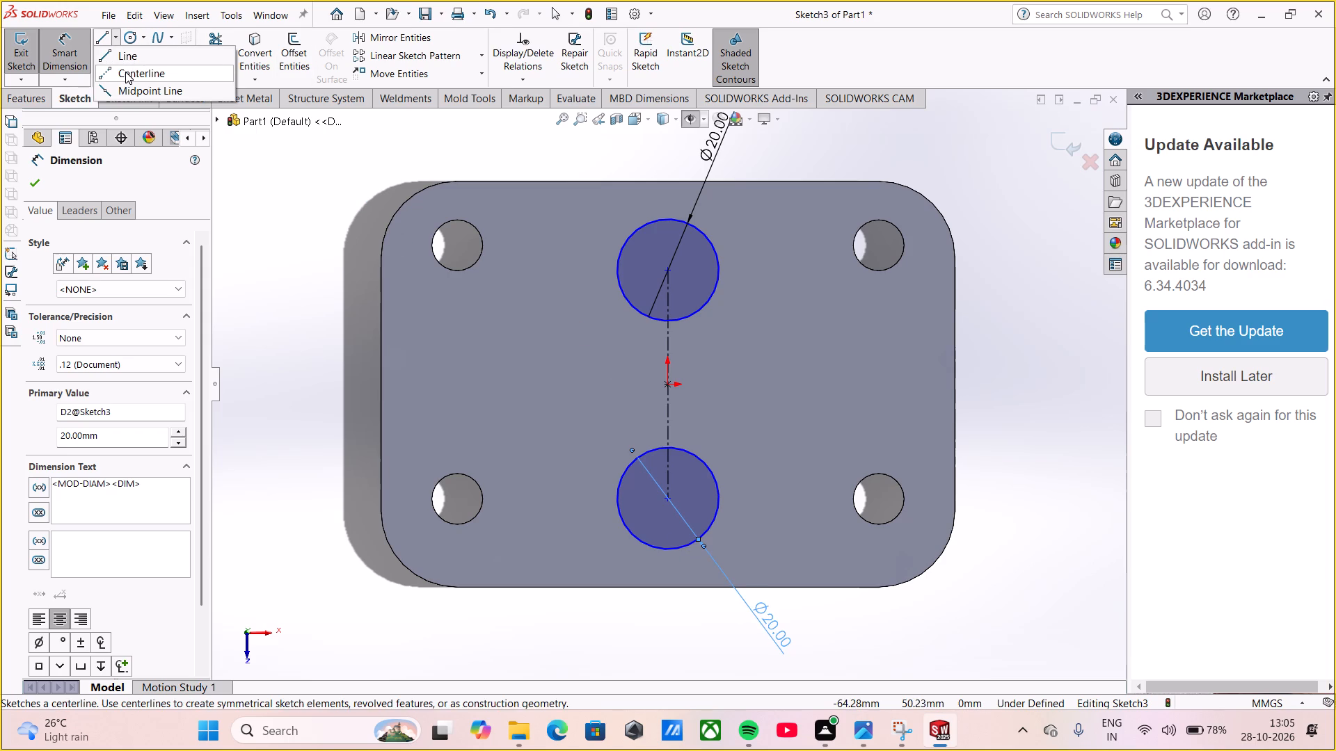
left_click(129, 83)
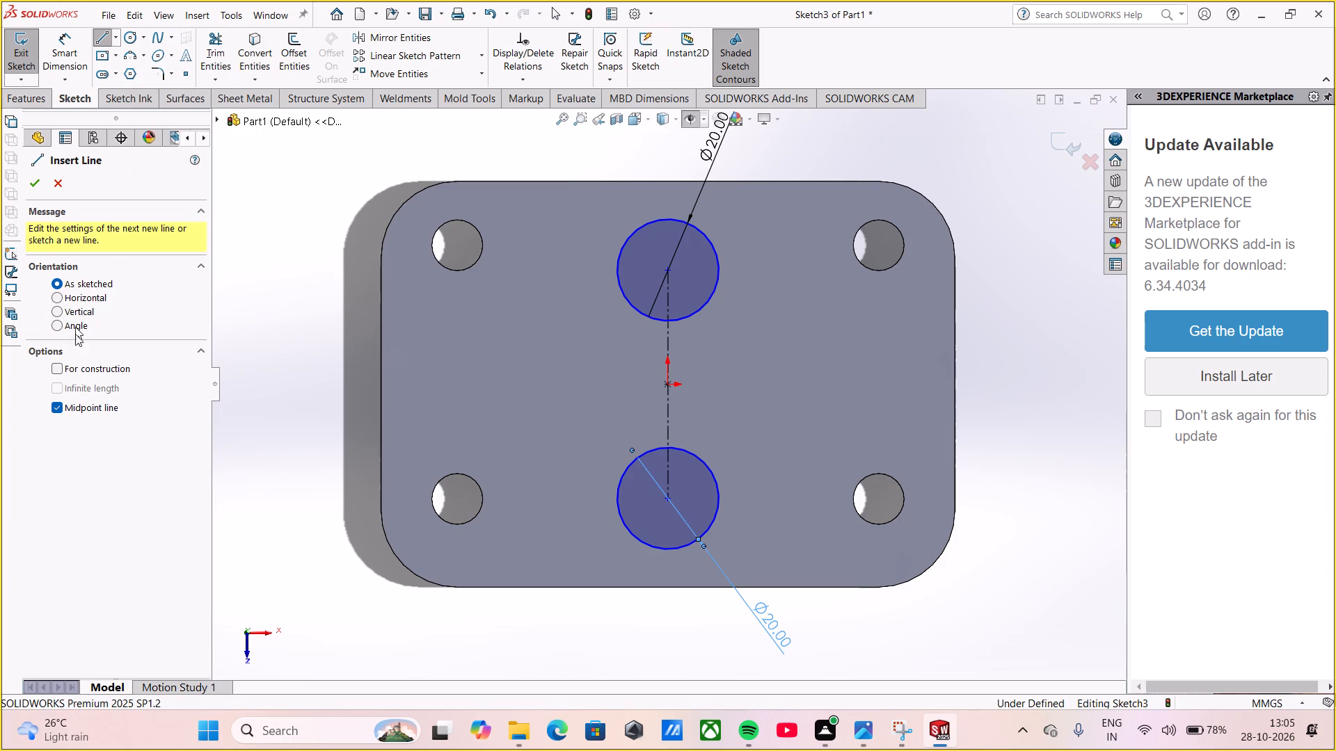
left_click(86, 368)
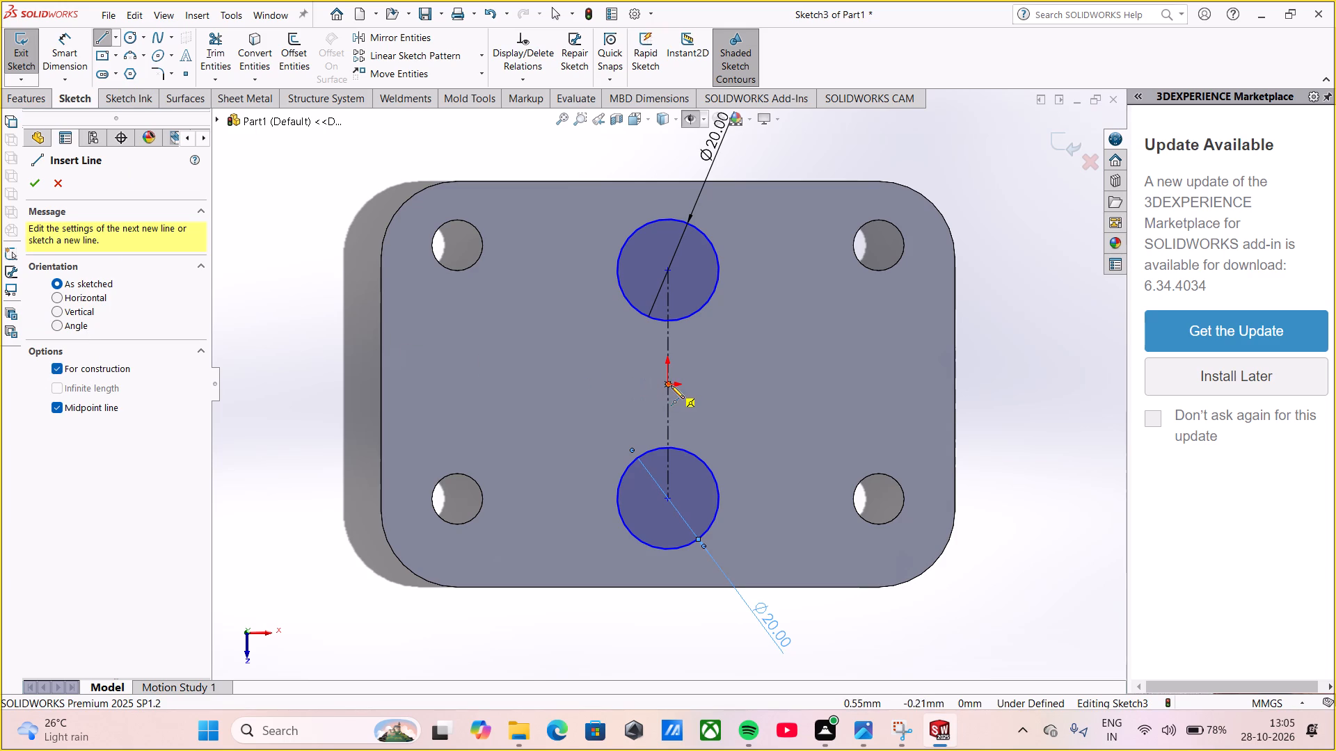
left_click(671, 385)
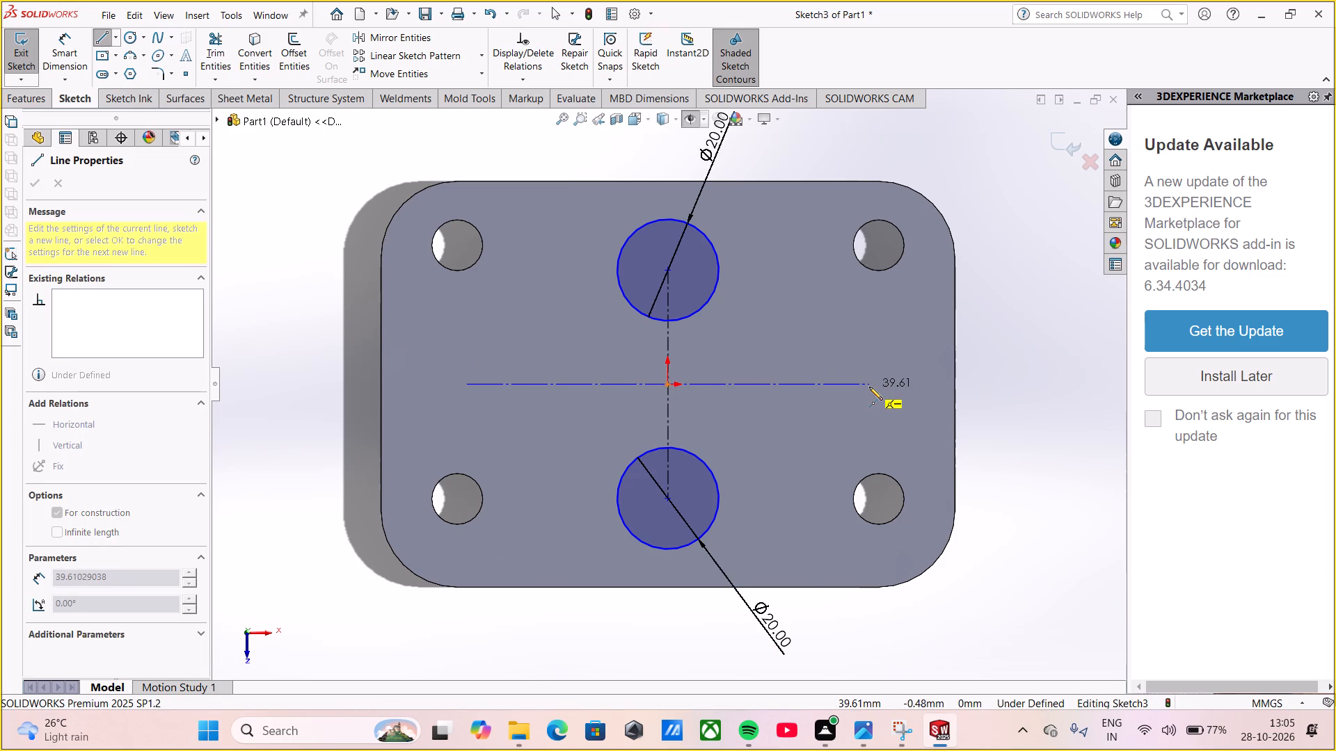
left_click(869, 387)
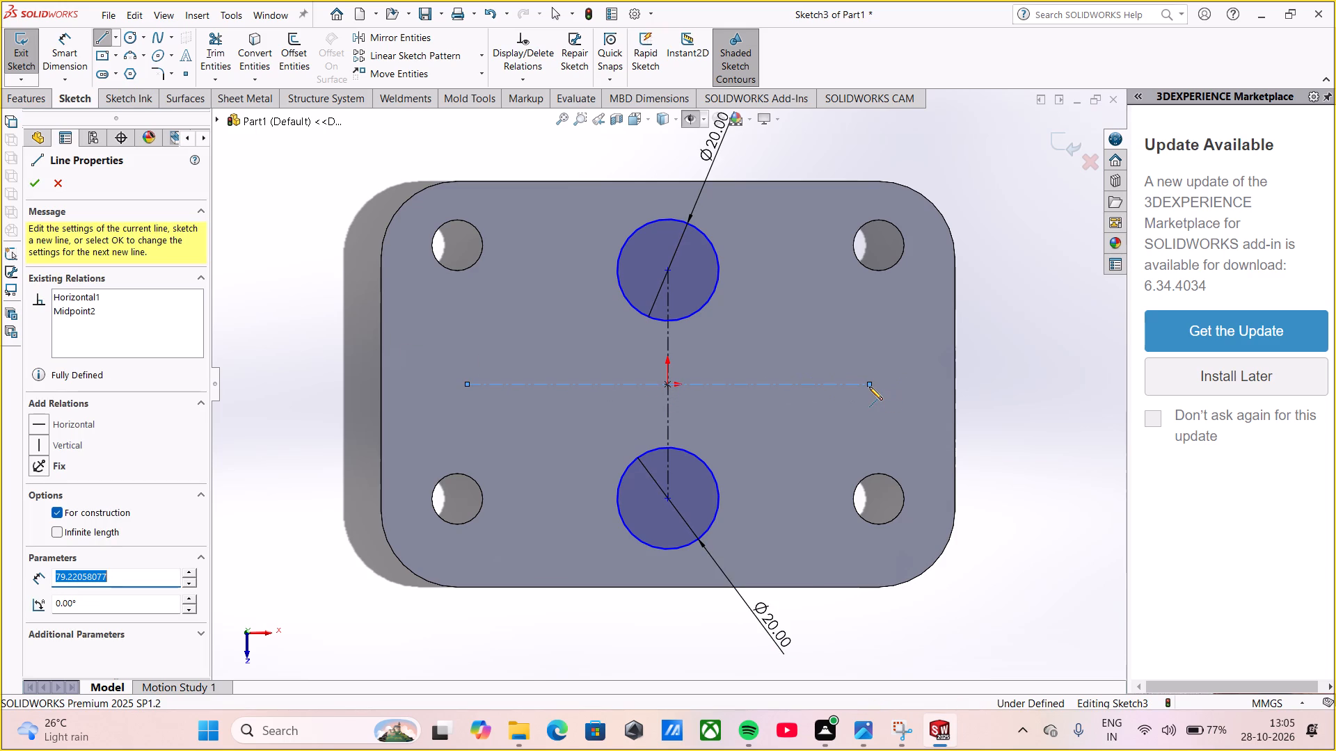
Set the horizontal construction line's length to 80 mm.
type("80")
key("Return")
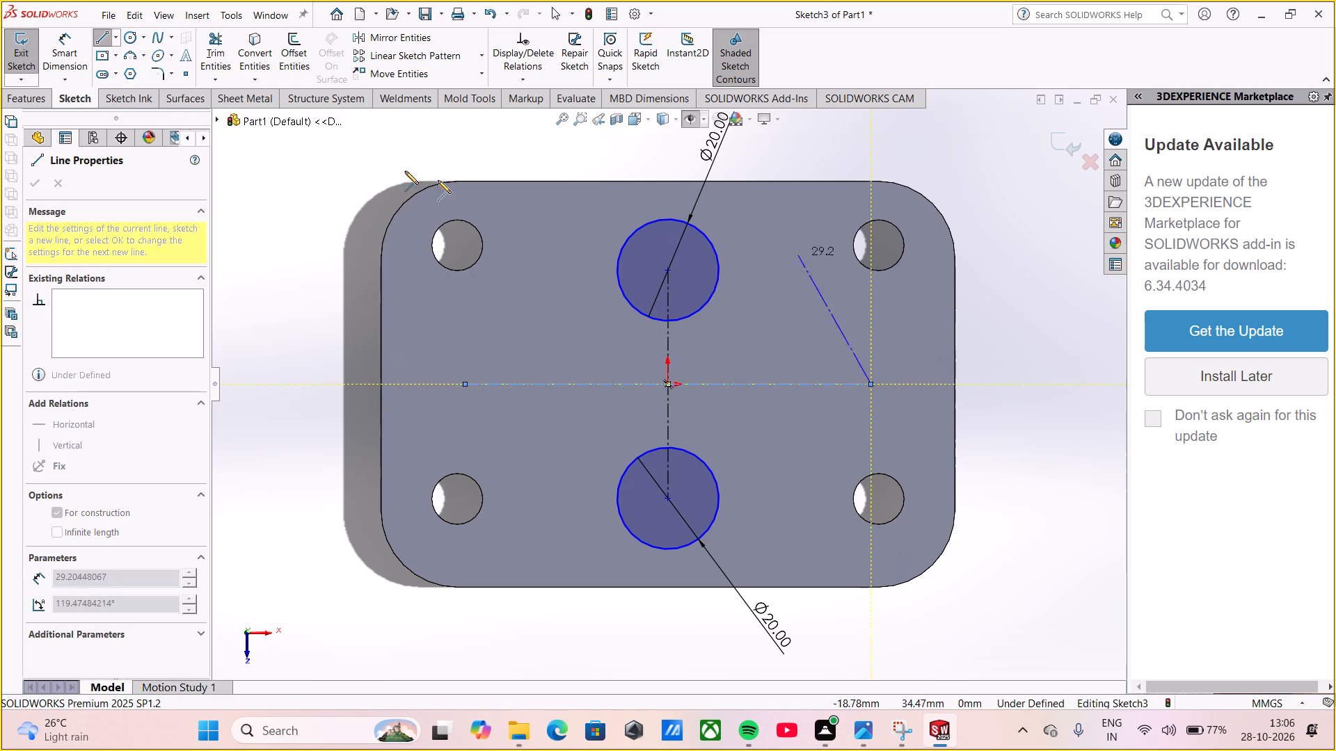
Sketch circles centred on the horizontal construction line's ends, radius about 6.3 mm at the left end and 6 mm at the right.
left_click(136, 38)
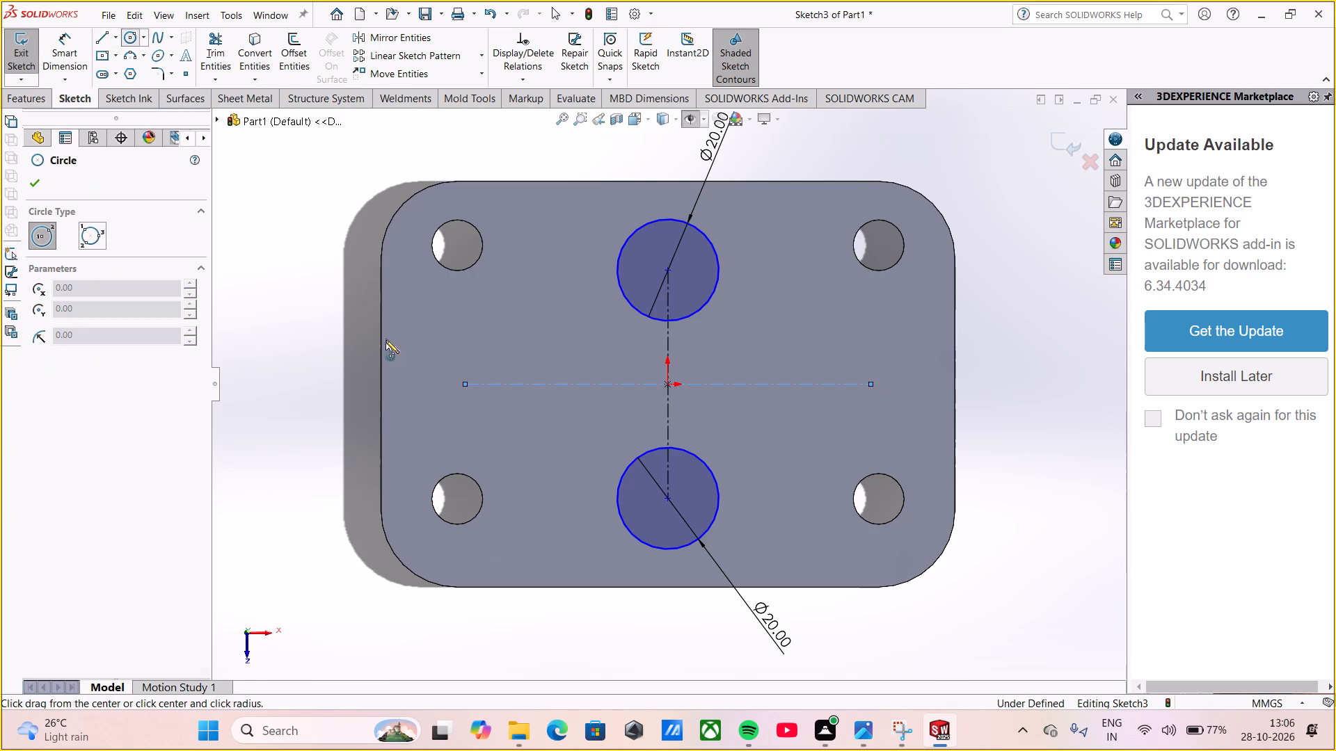
left_click(466, 382)
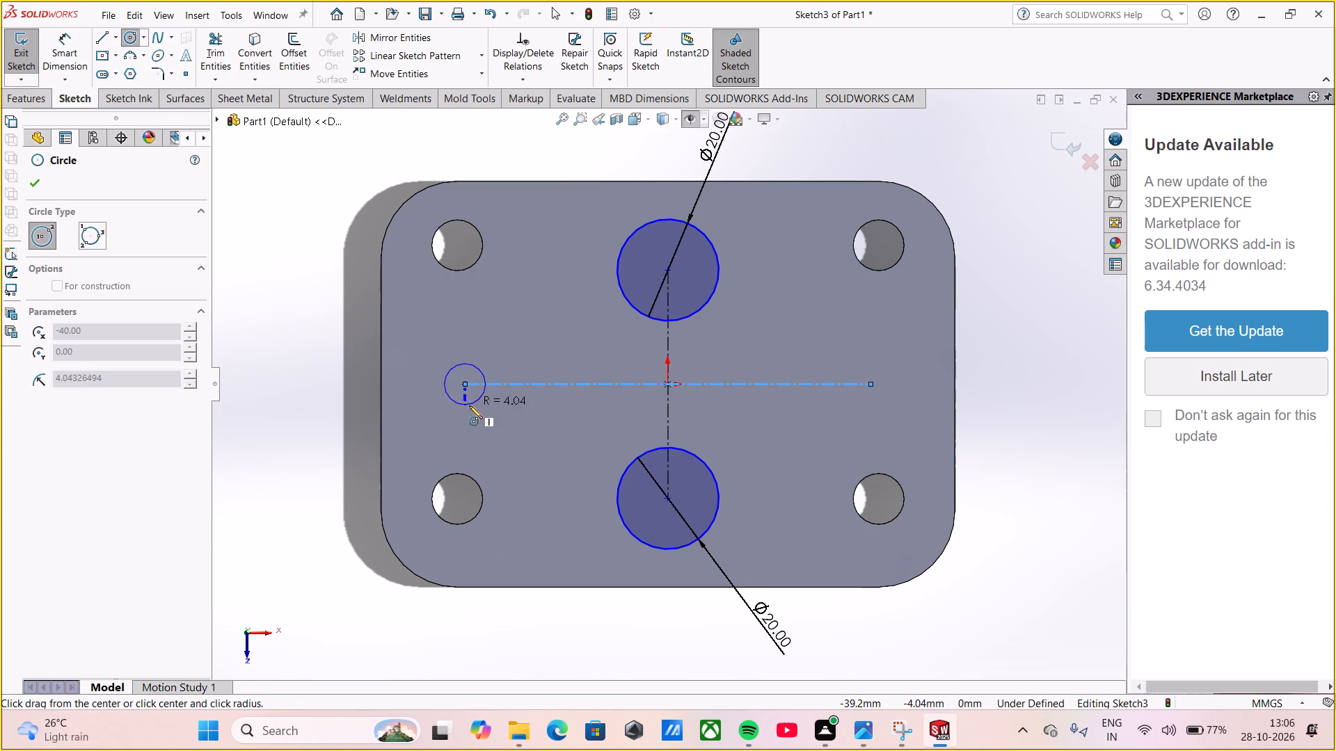
left_click(470, 416)
left_click(868, 381)
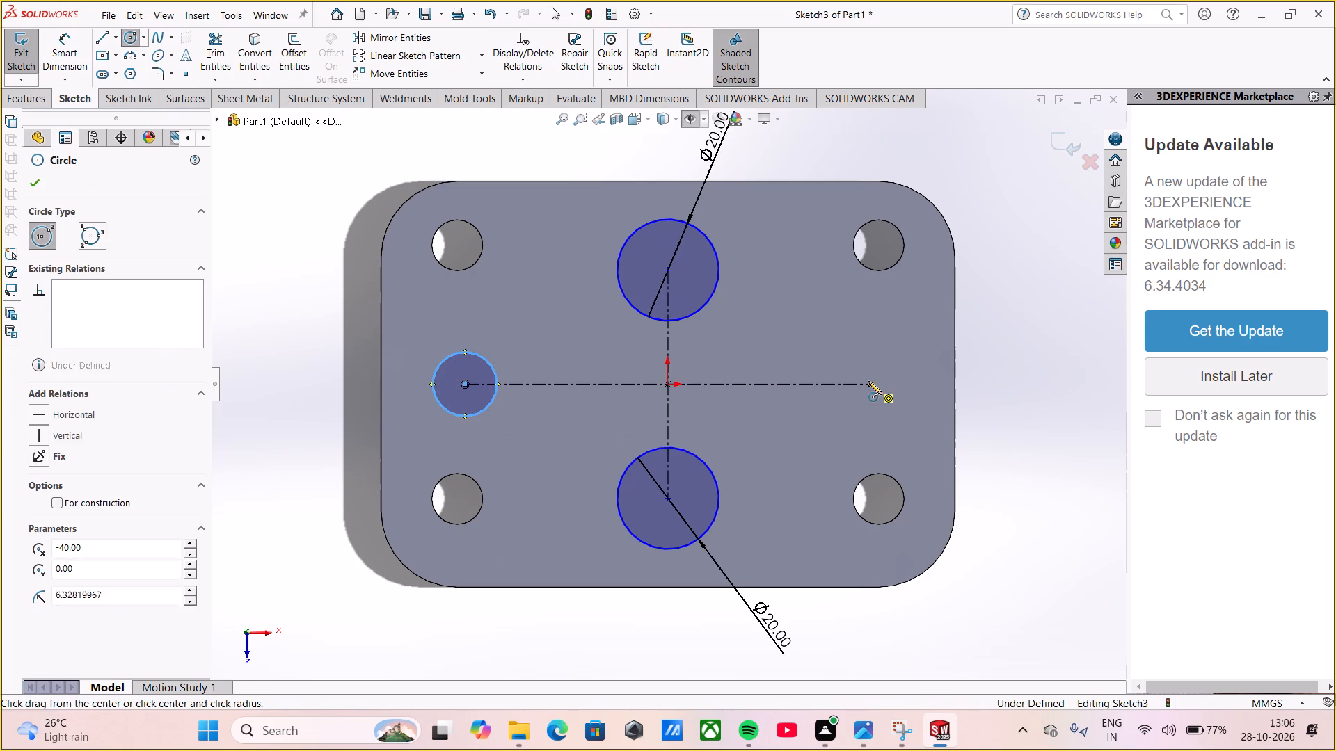
left_click(864, 414)
Dimension the left circle on the horizontal construction line with a diameter of 20 mm.
left_click(51, 47)
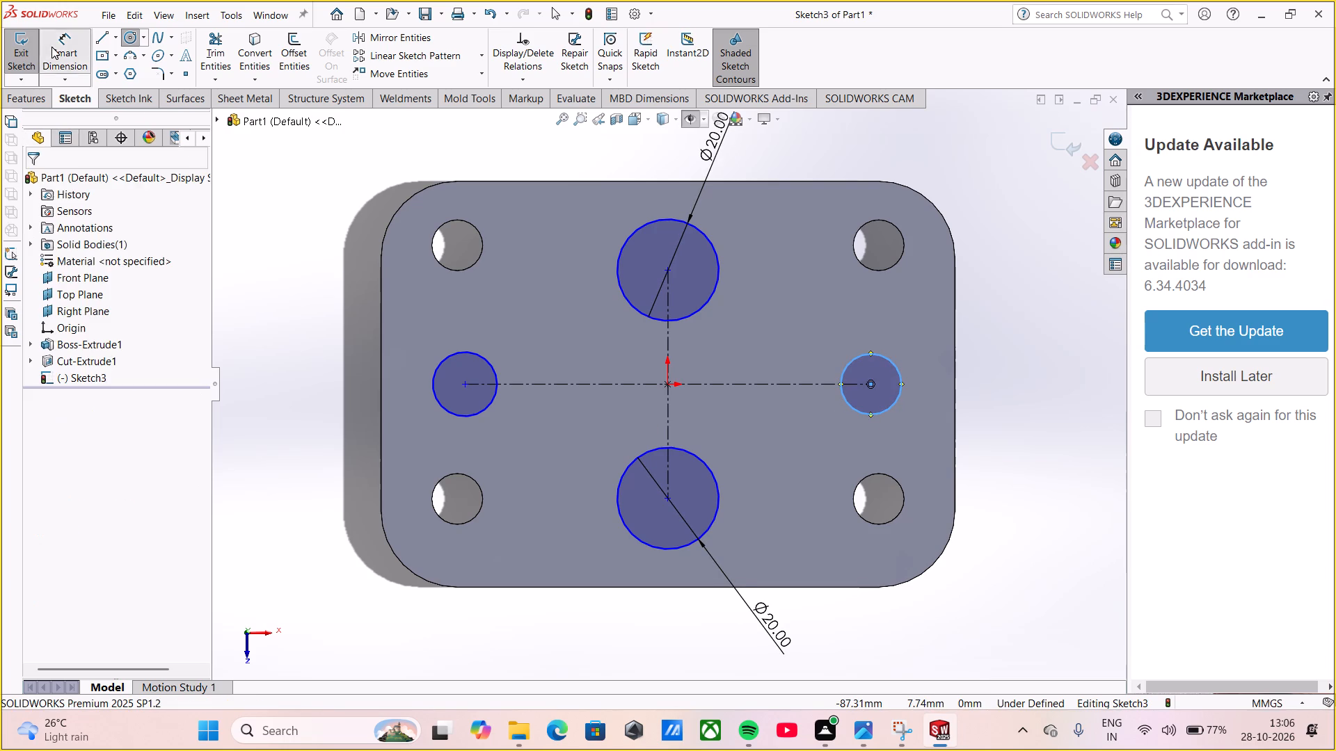
left_click(481, 360)
left_click(312, 300)
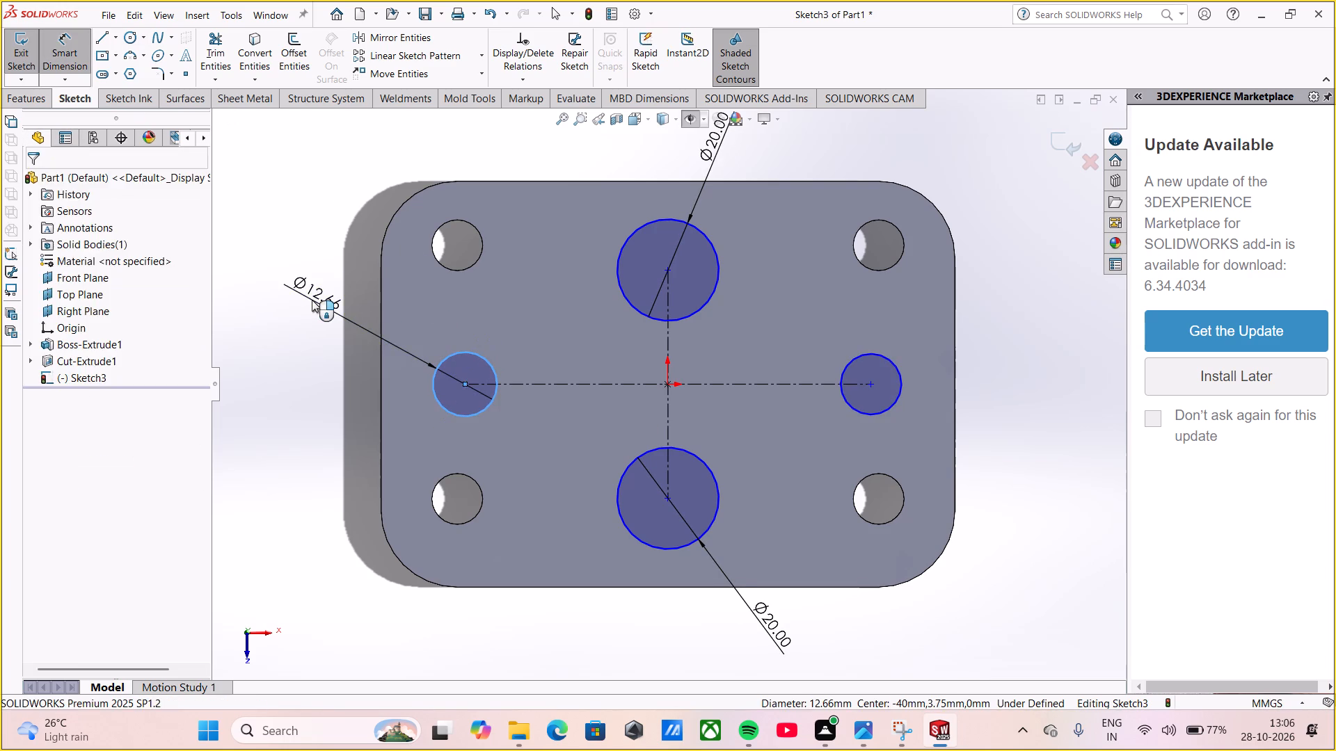
type("20")
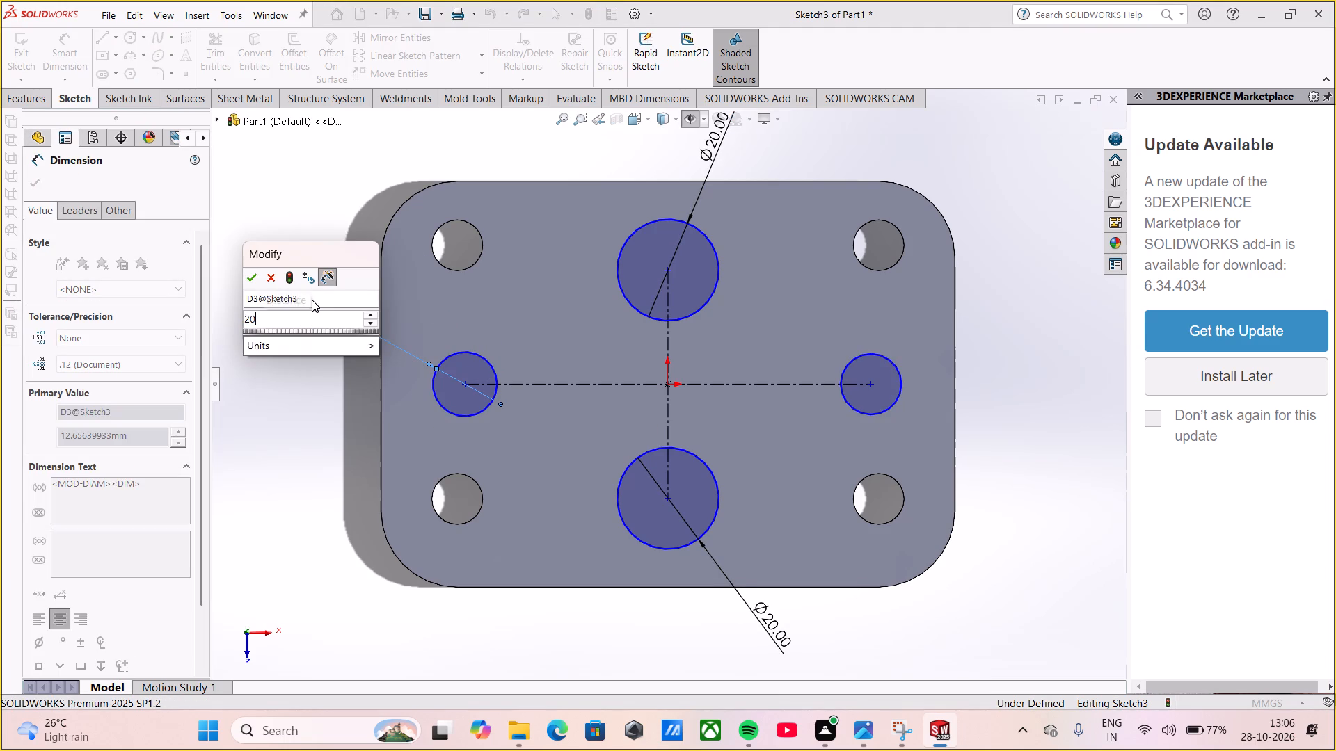
key("Return")
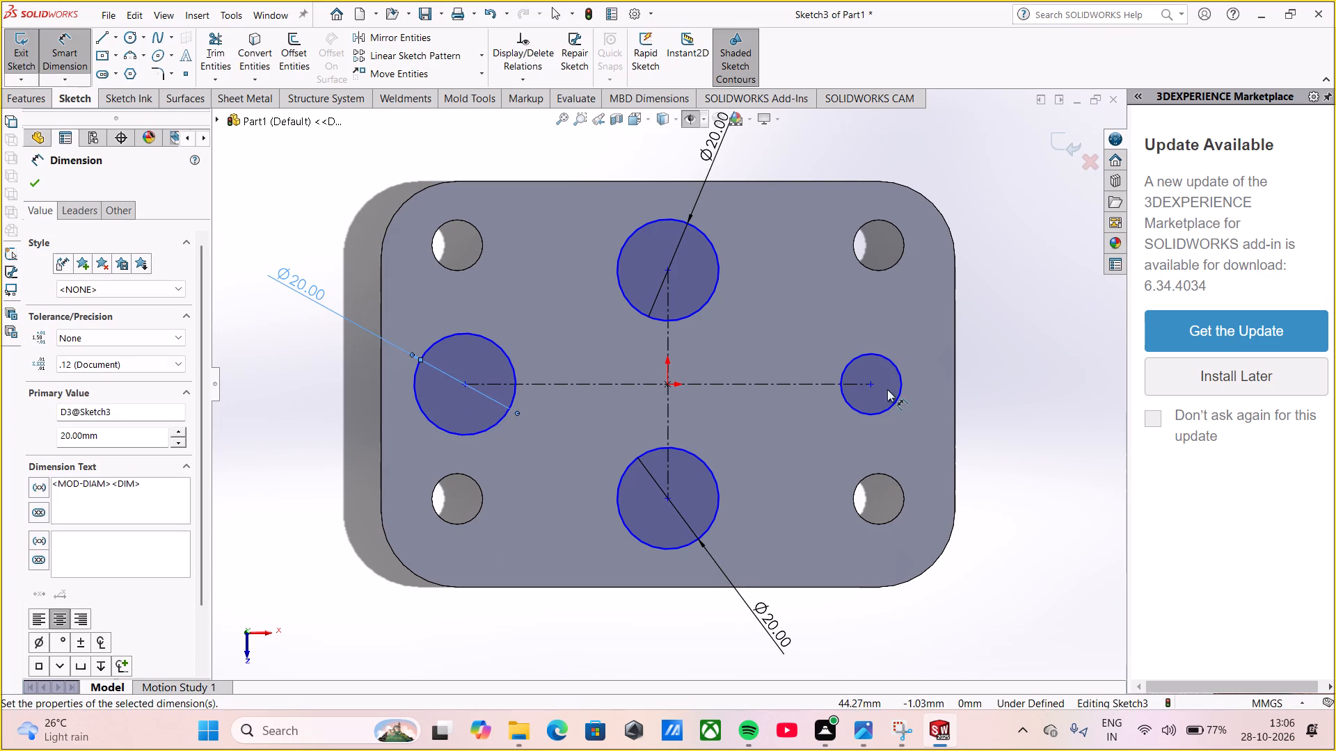
Dimension the right circle on the horizontal construction line with a diameter of 20 mm.
left_click(904, 378)
left_click(1010, 363)
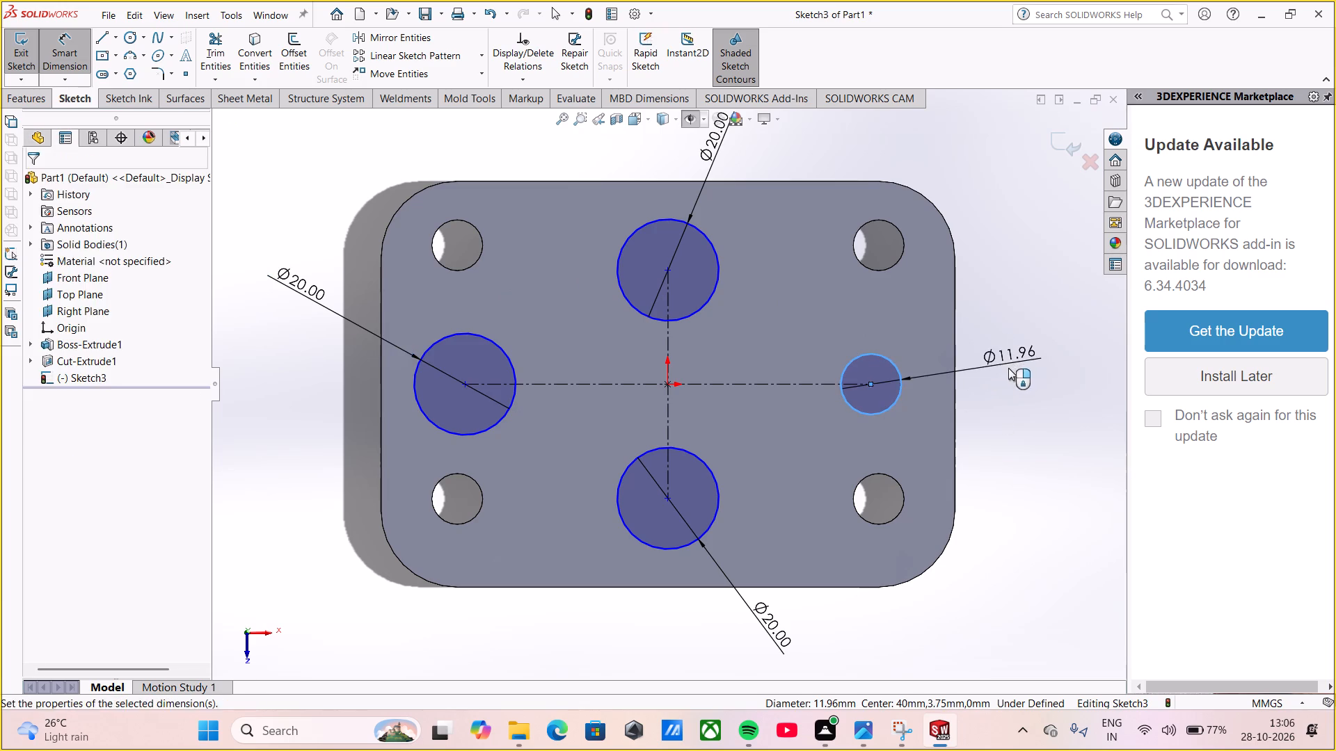
type("20")
key("Return")
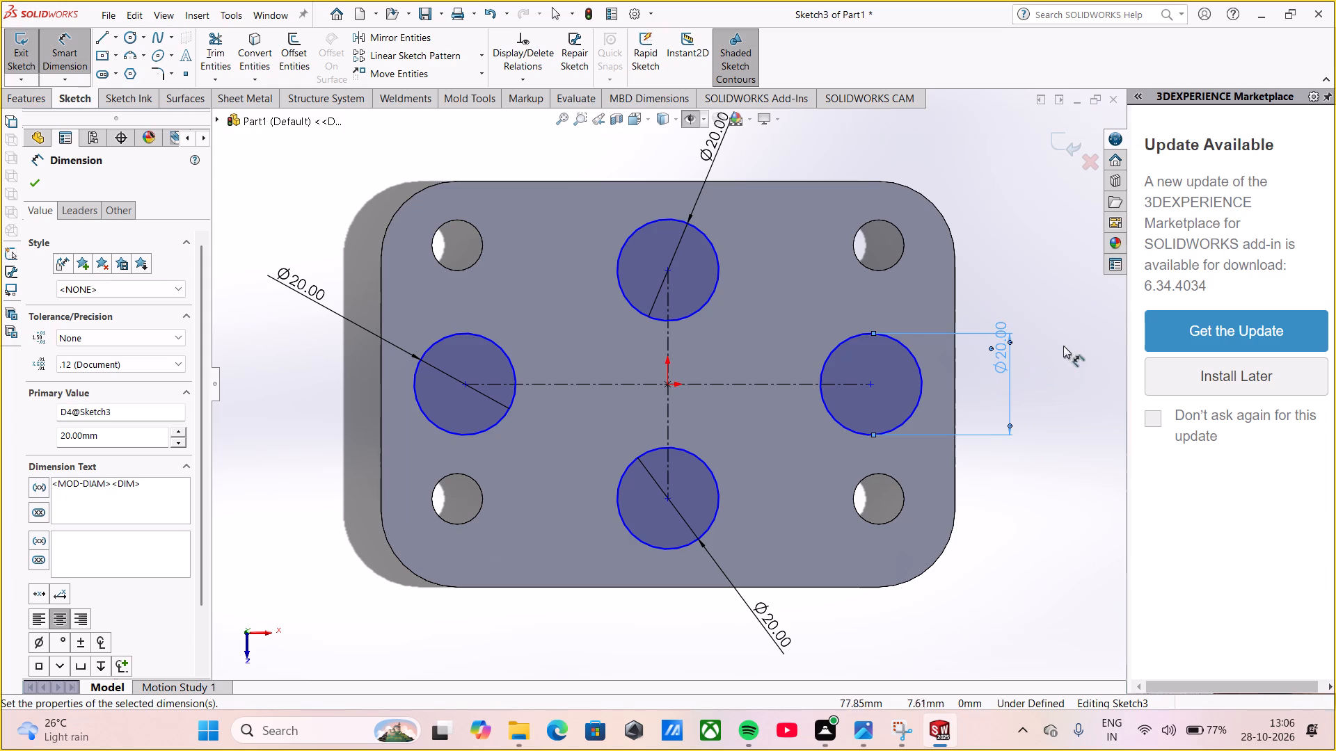
Sketch a concentric outer circle of 15 mm radius around each of the left and upper 20 mm circles.
left_click(123, 36)
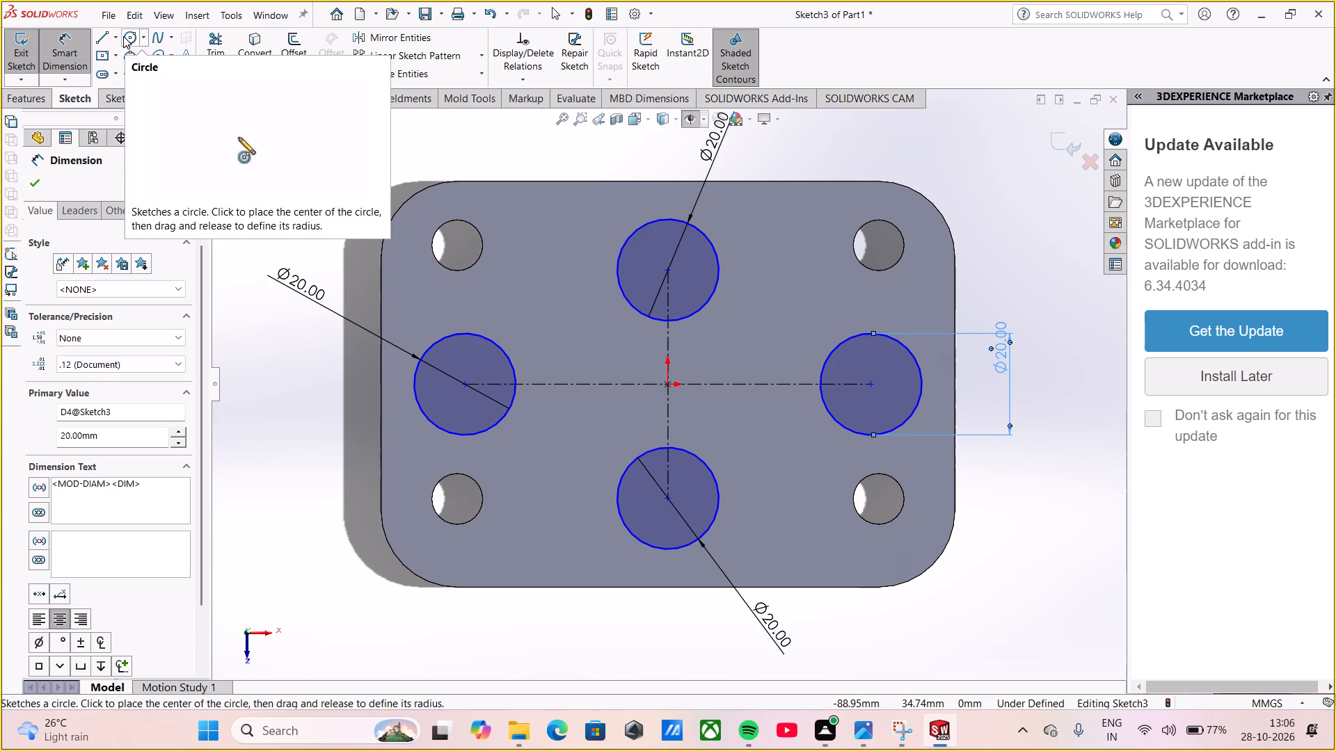
left_click(466, 386)
left_click(492, 466)
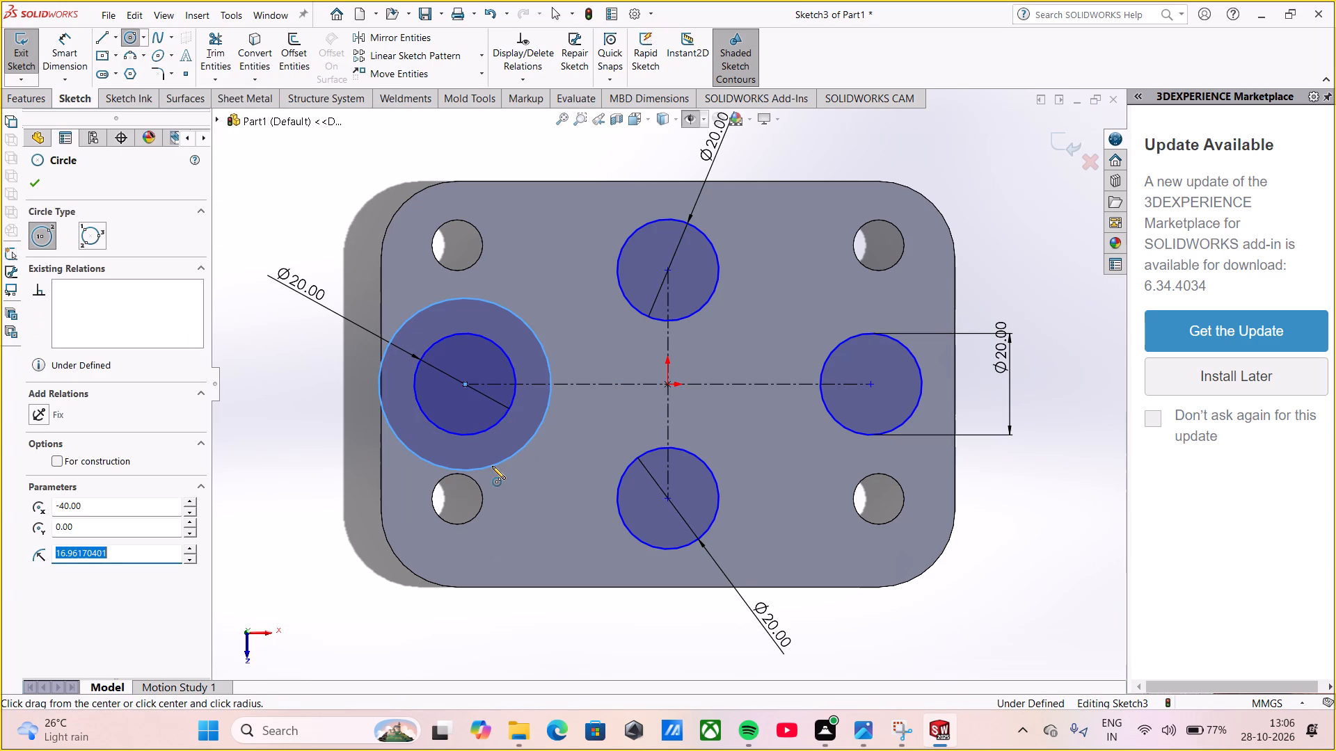
type("15")
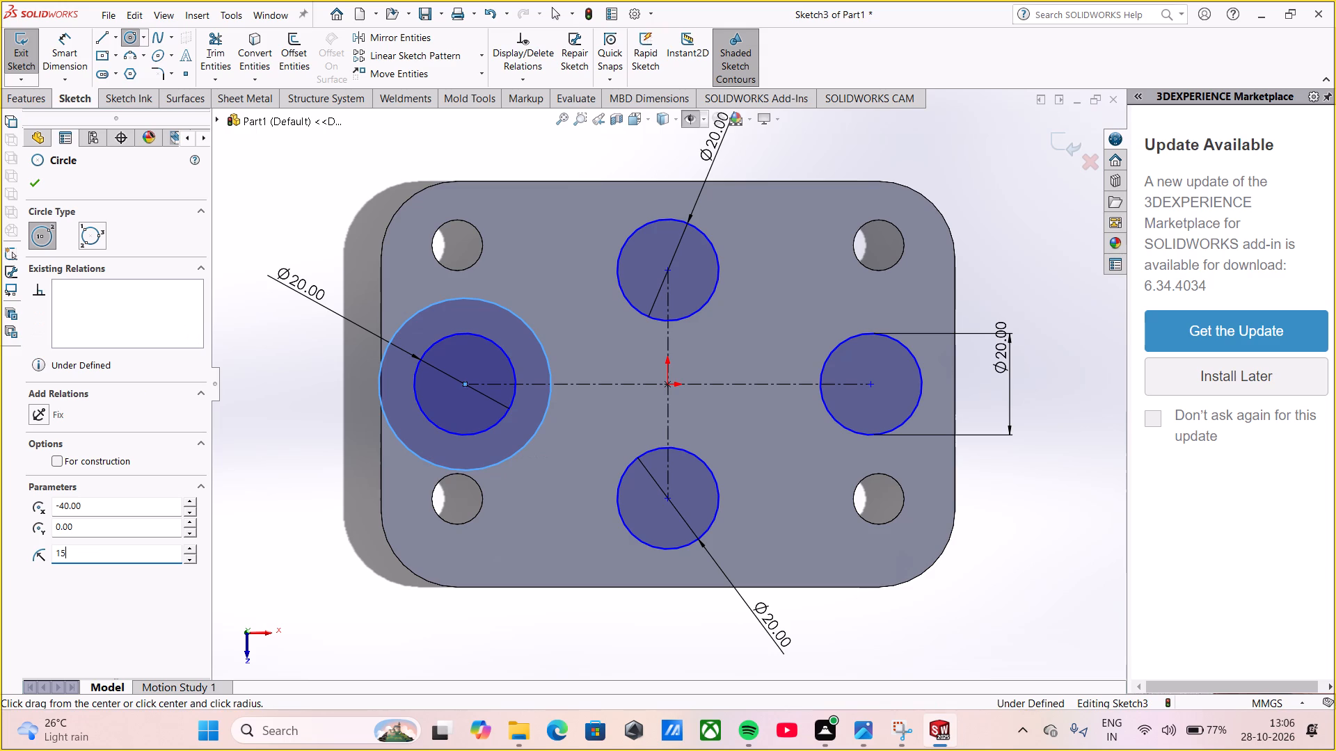
key("Return")
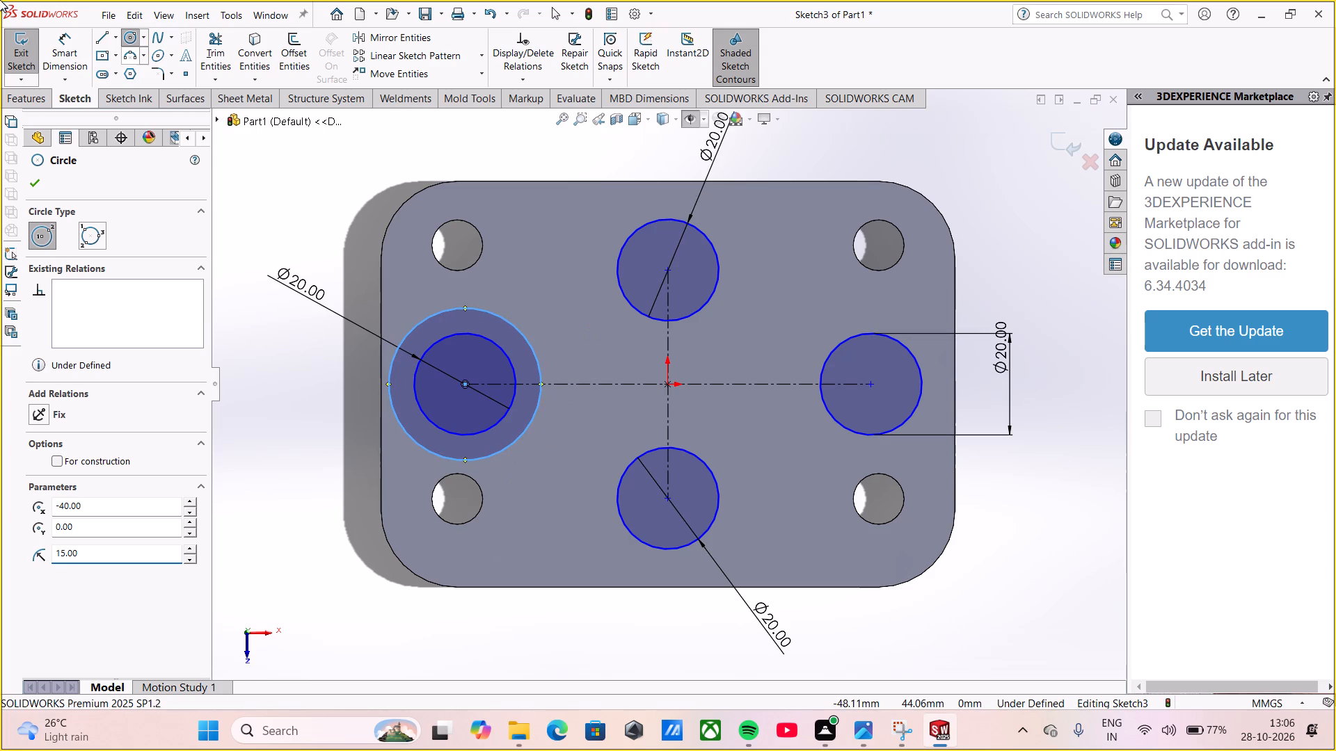
left_click(667, 269)
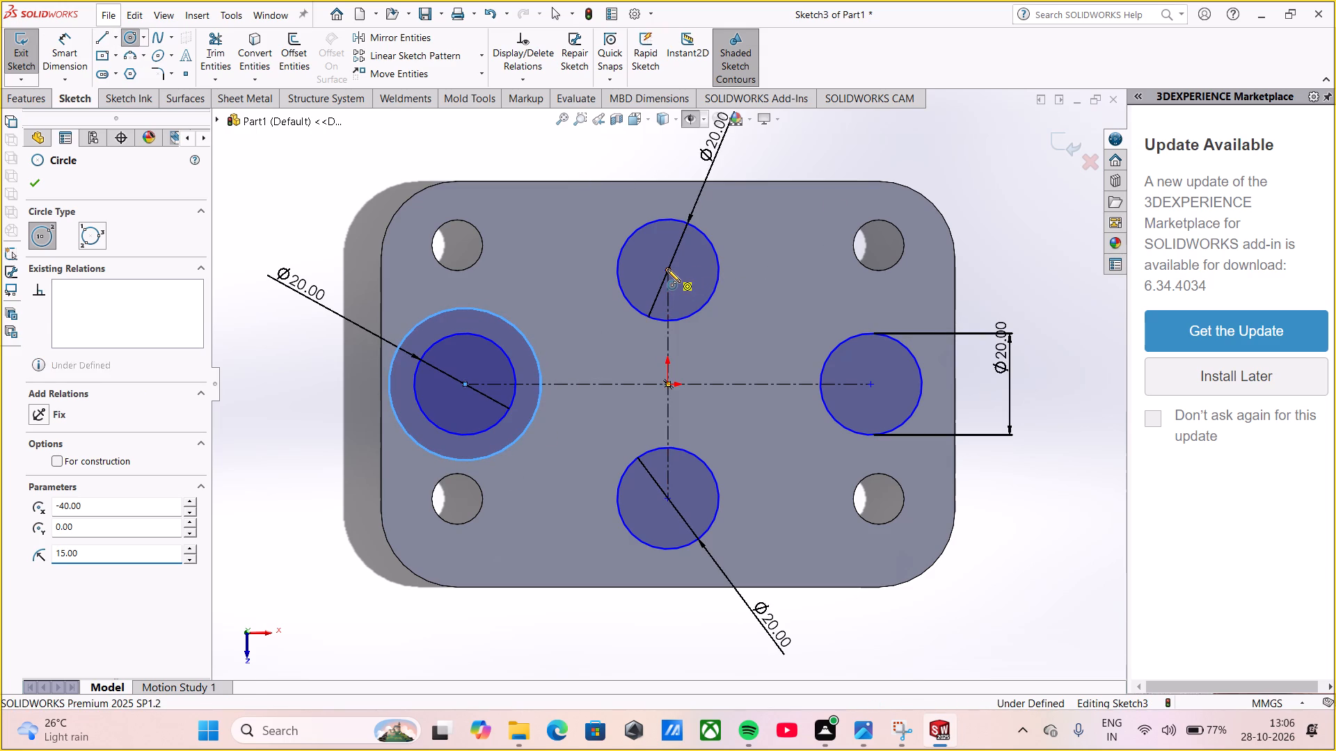
left_click(684, 353)
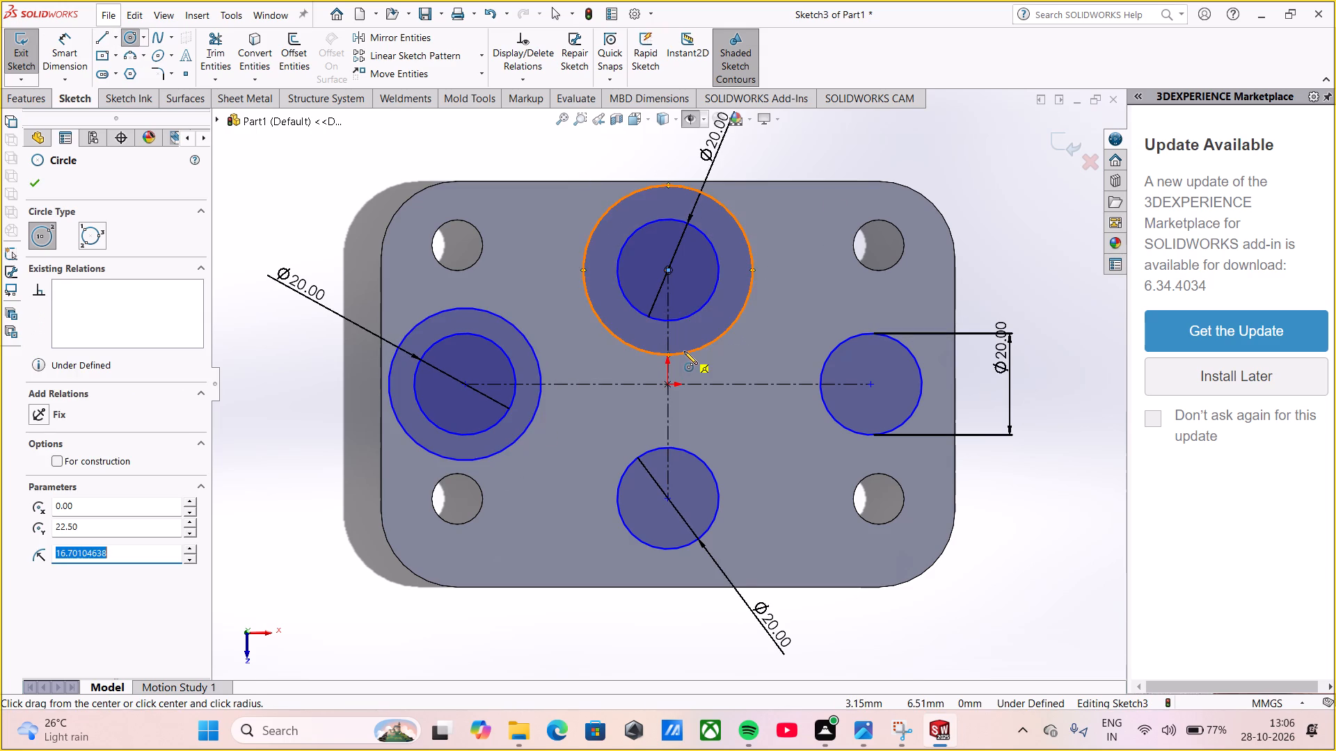
type("15")
key("Return")
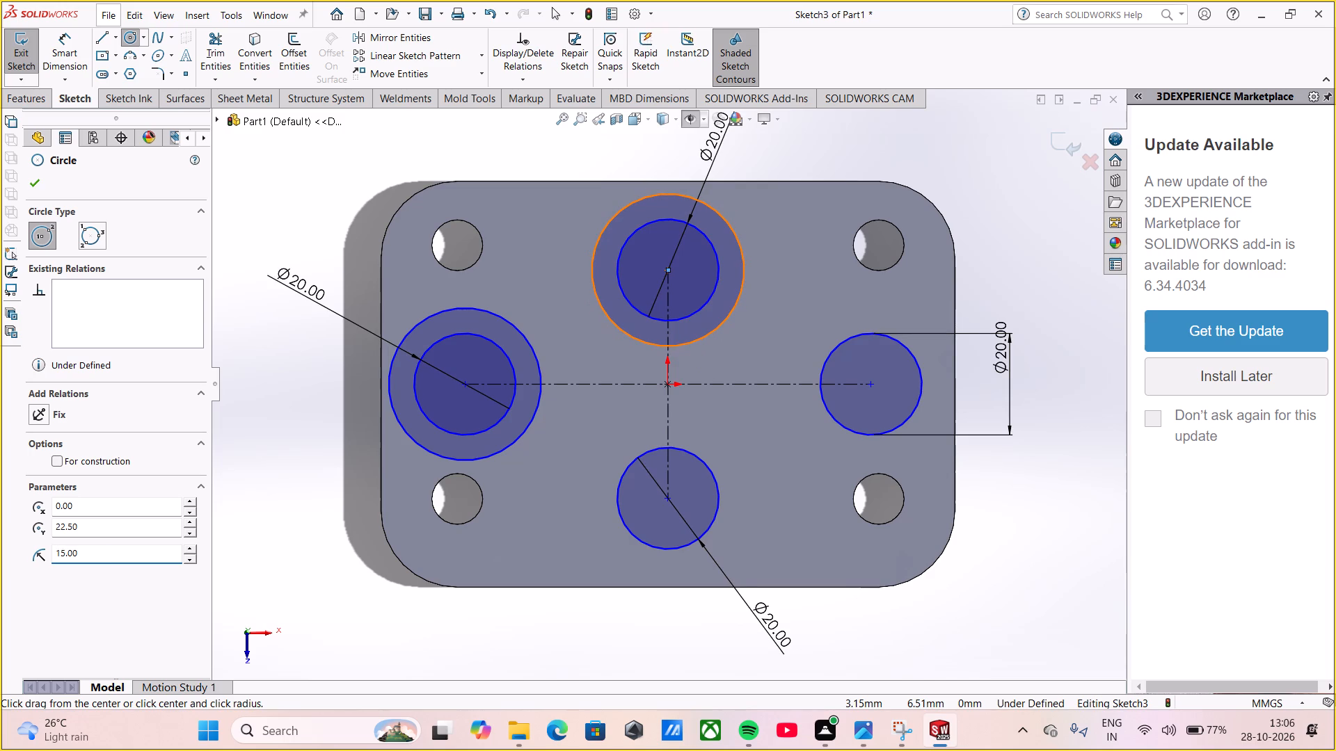
Sketch a concentric outer circle of 15 mm radius around each of the right and lower 20 mm circles.
left_click(870, 384)
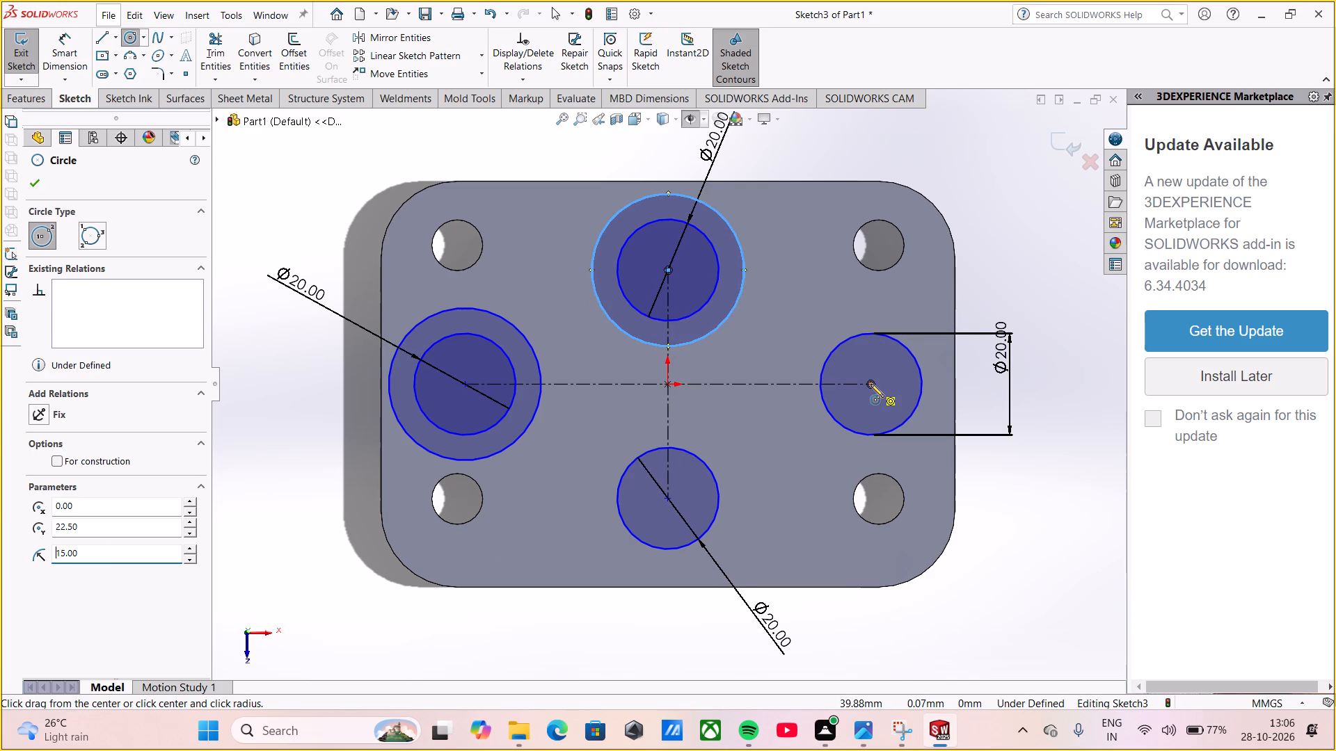
left_click(846, 463)
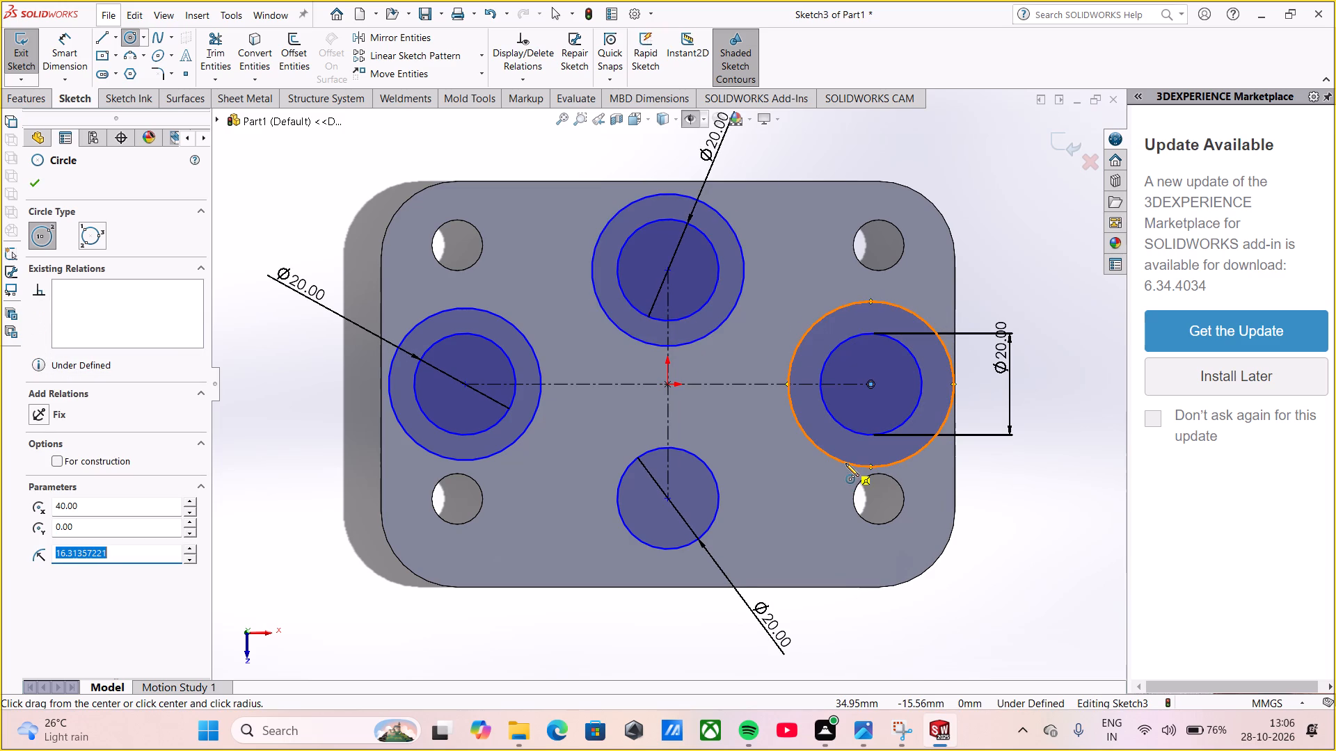
type("15")
key("Return")
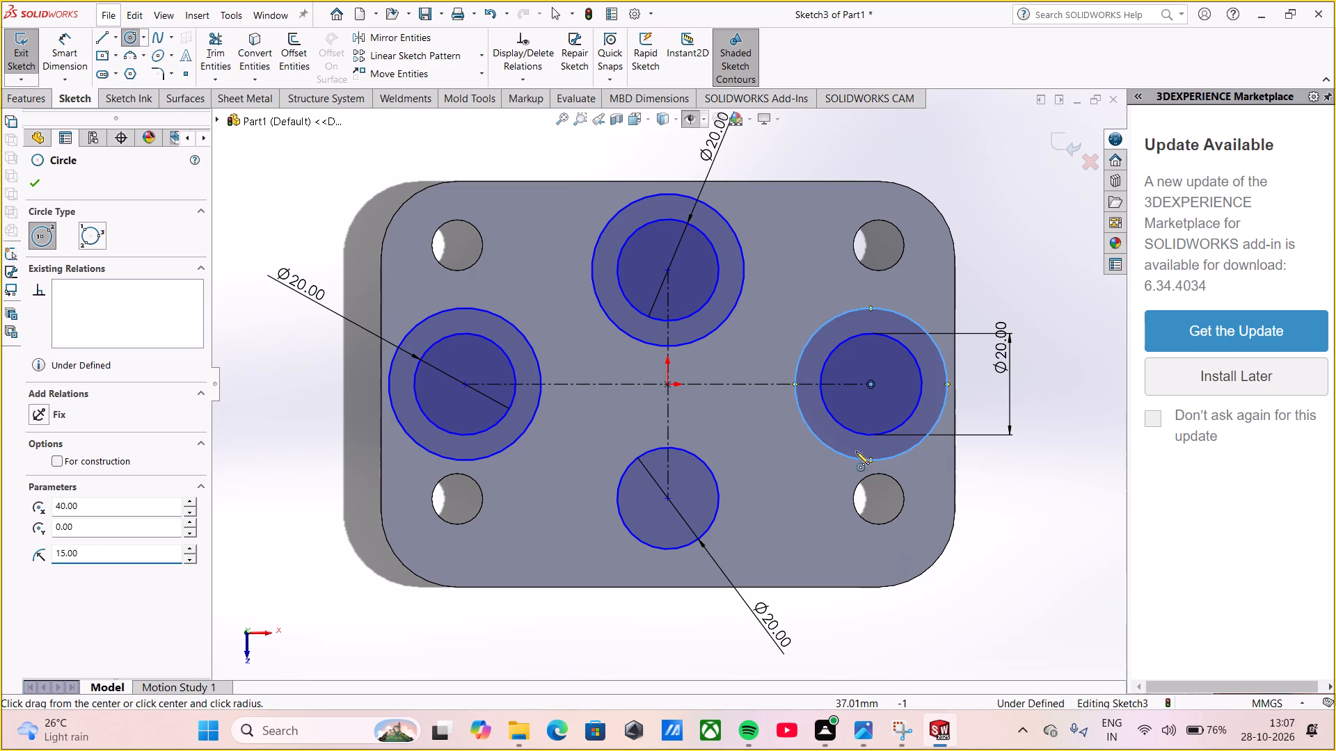
left_click(670, 498)
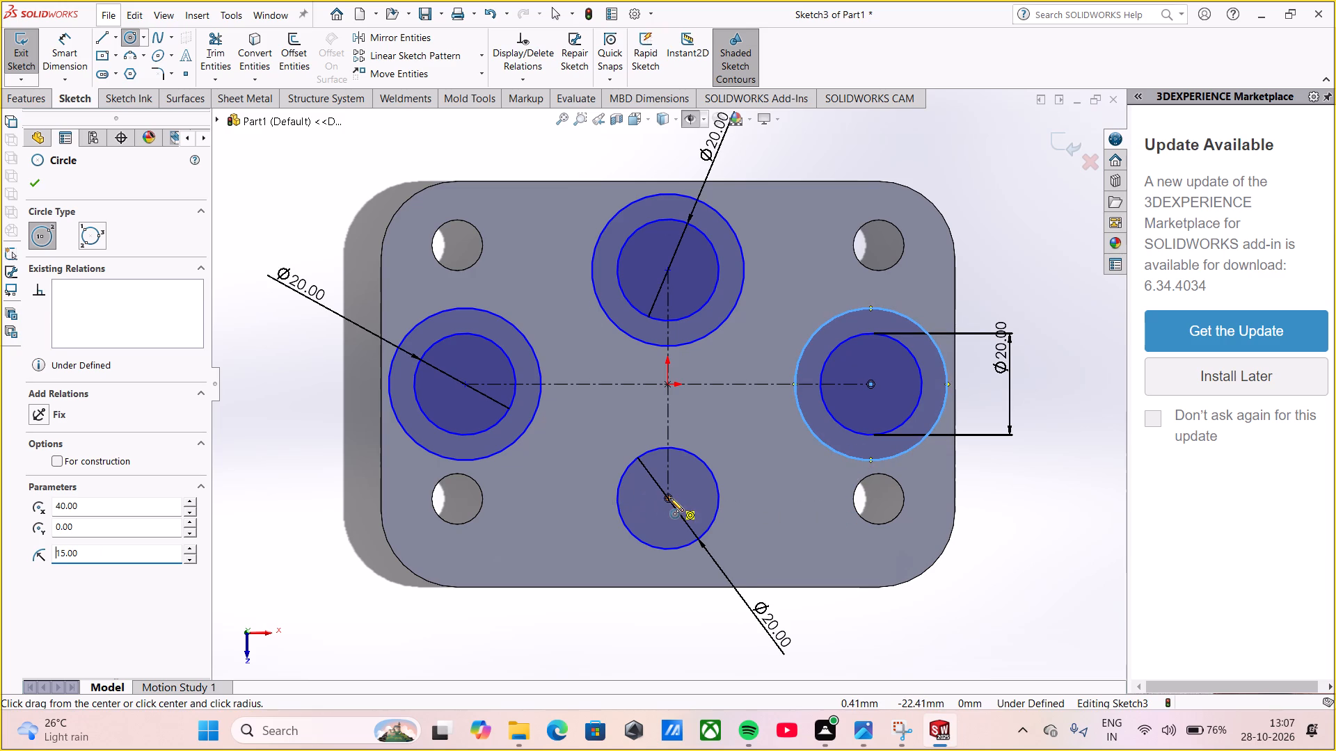
left_click(740, 558)
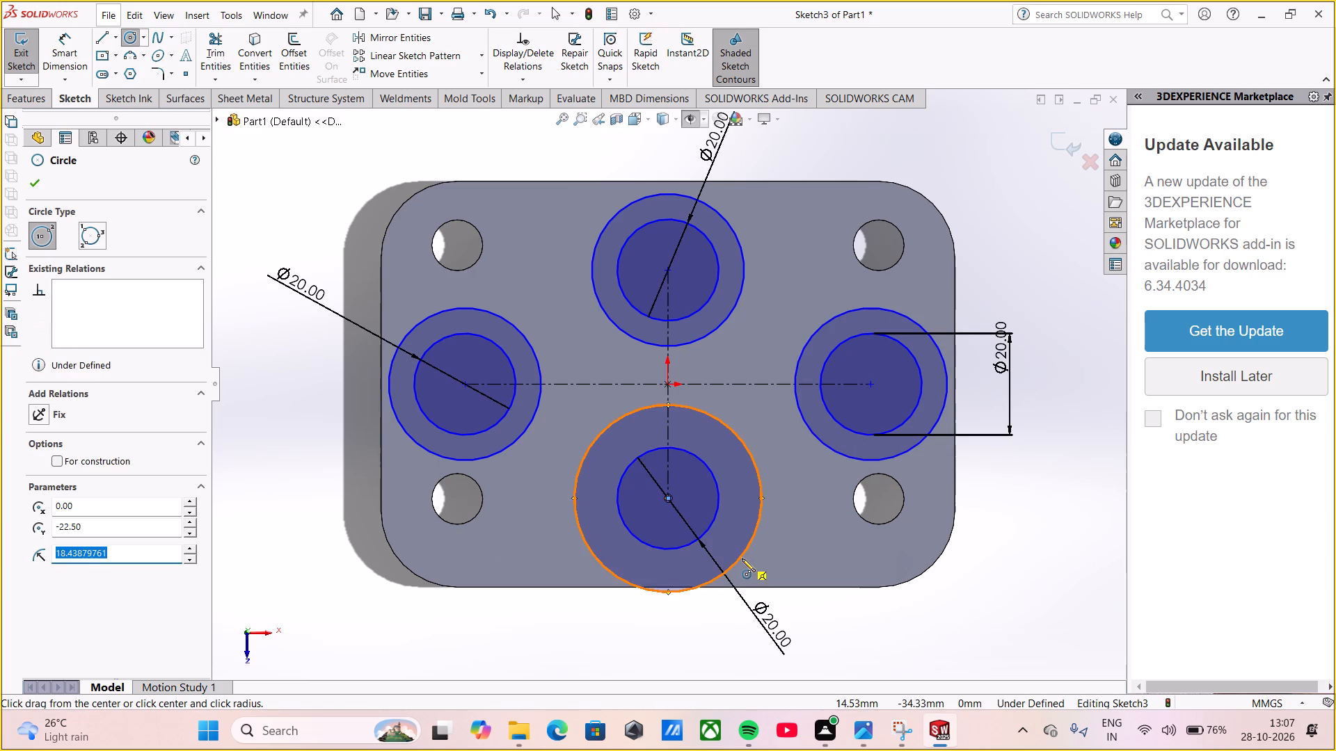
type("15")
key("Return")
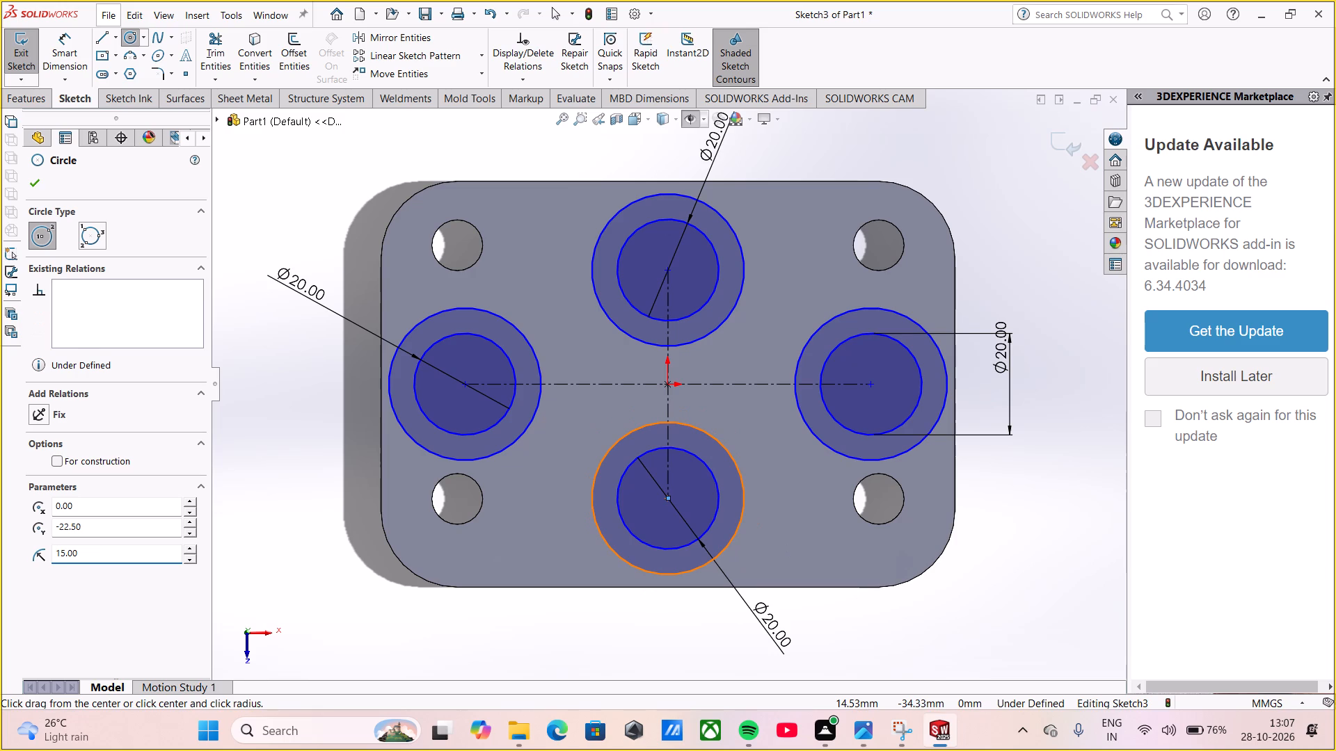
key("Escape")
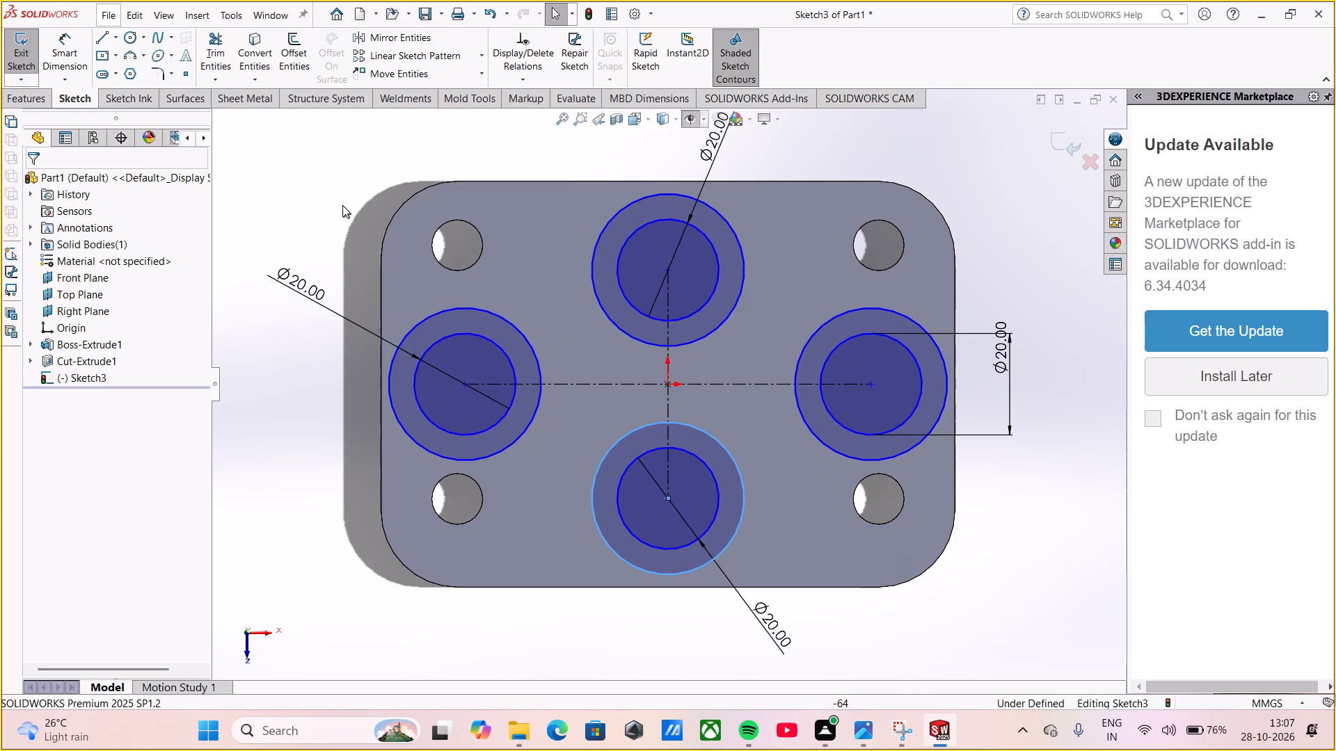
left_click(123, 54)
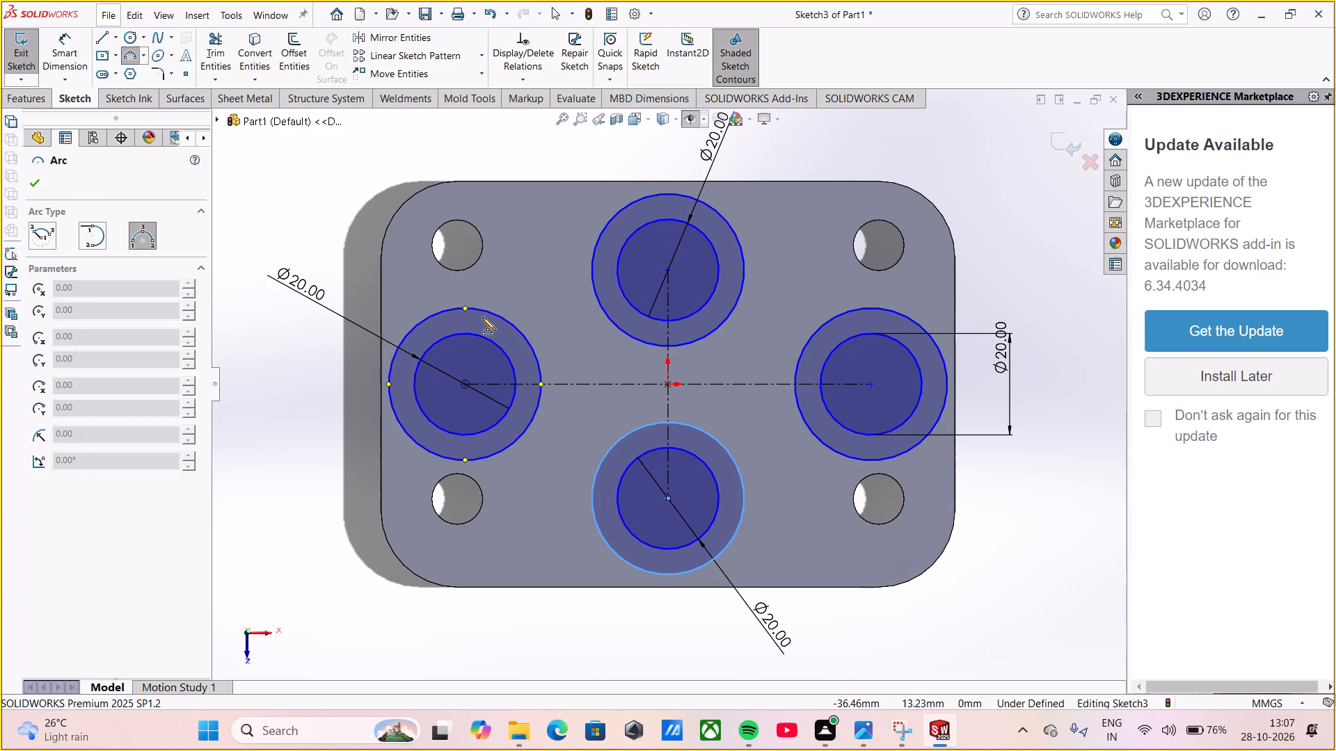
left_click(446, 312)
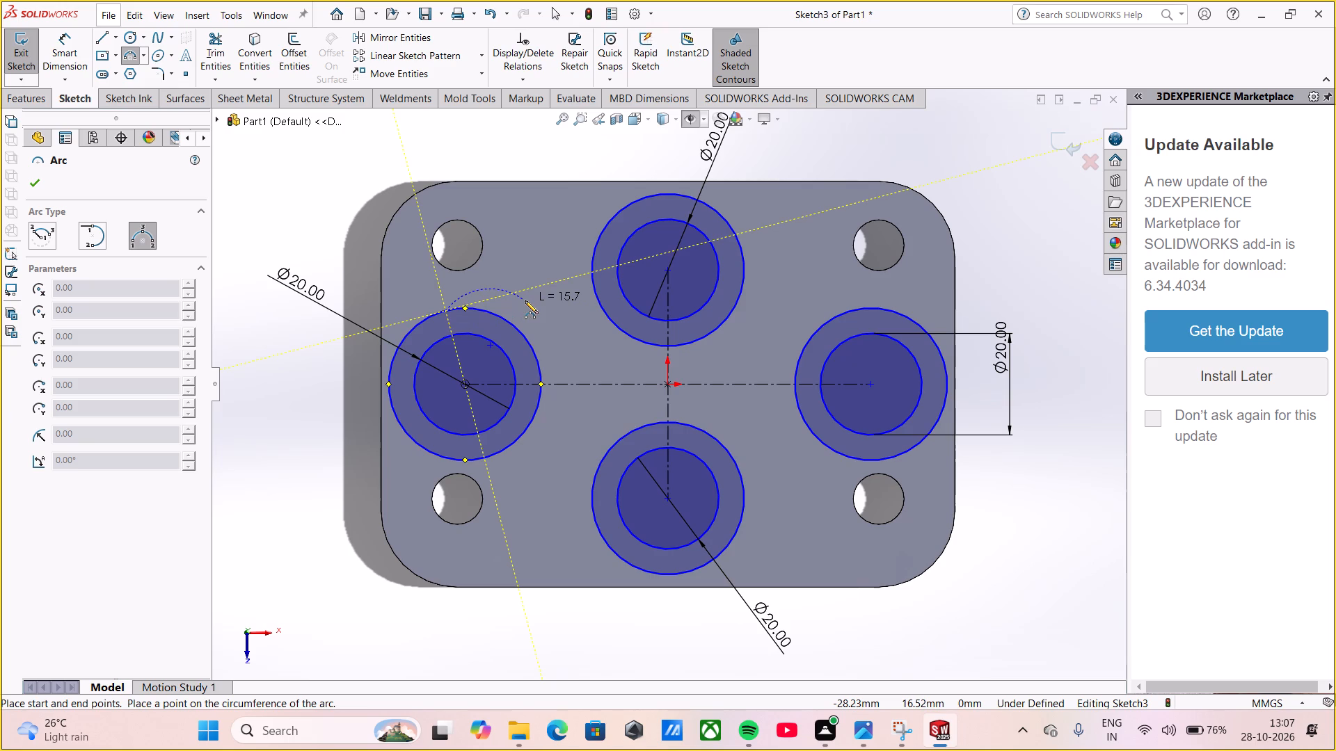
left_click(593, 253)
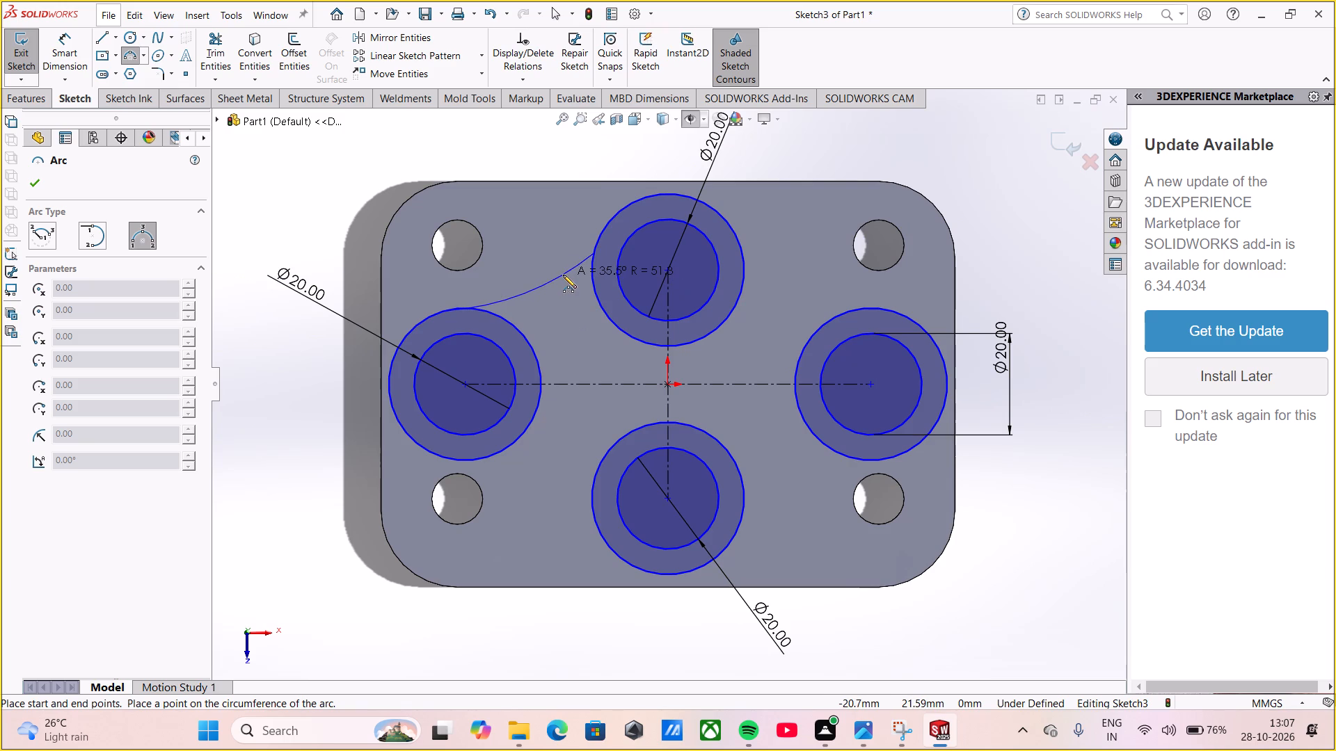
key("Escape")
Sketch a three-point arc, radius about 19 mm, from the left outer circle's top point to the upper outer circle's leftmost point, bulging toward the origin.
scroll(578, 341, "up", 1)
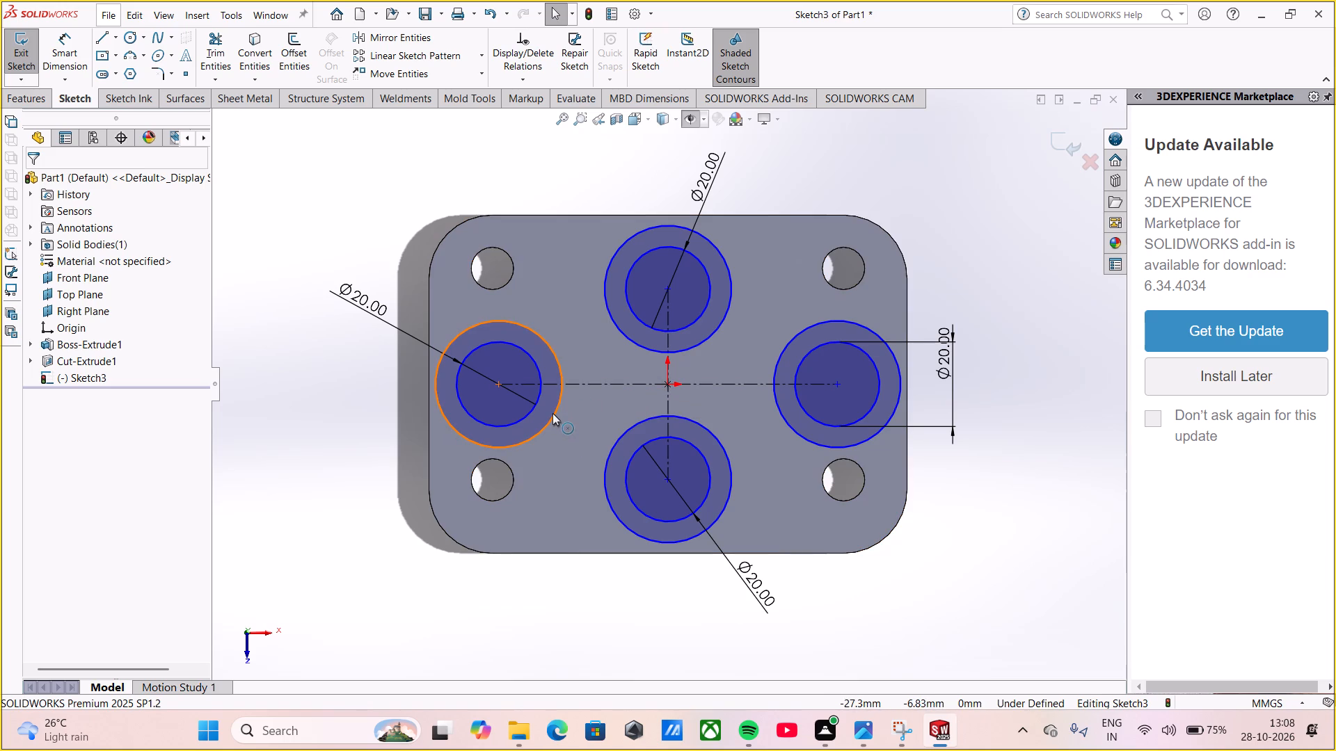
scroll(539, 353, "down", 1)
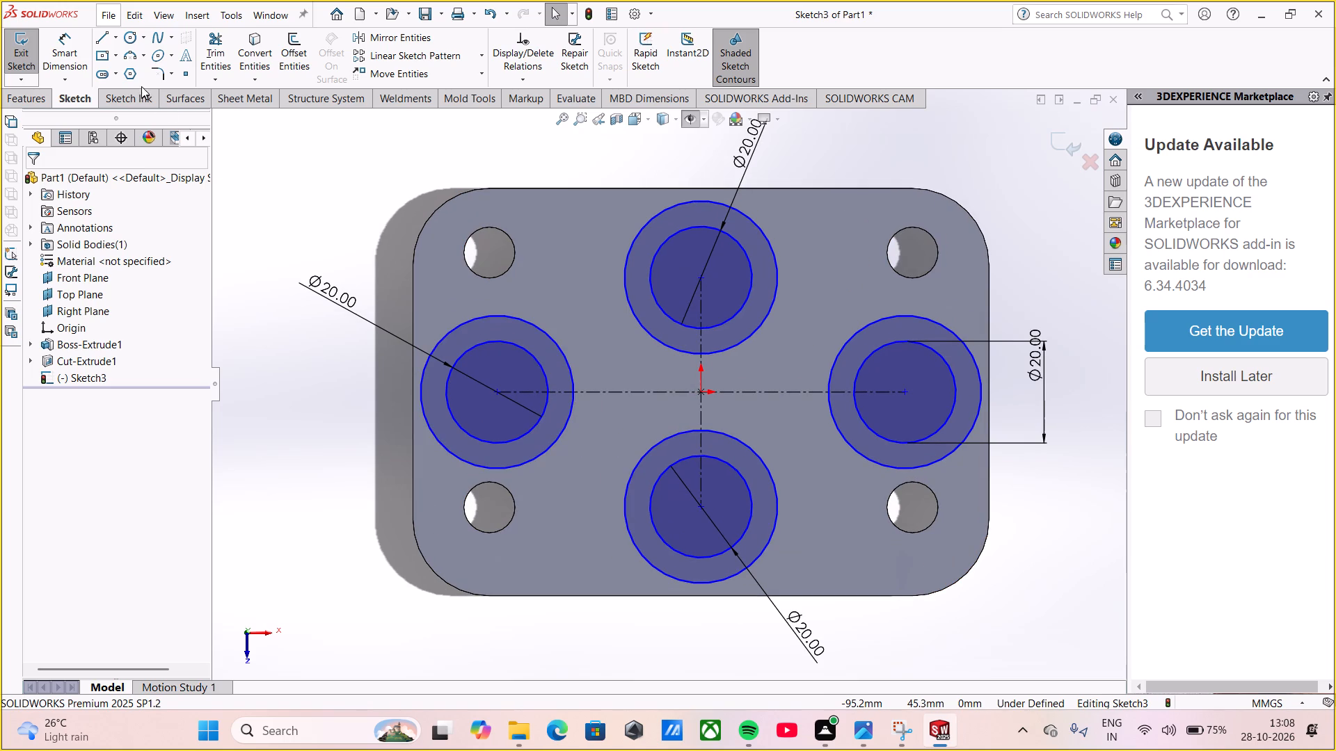
left_click(125, 58)
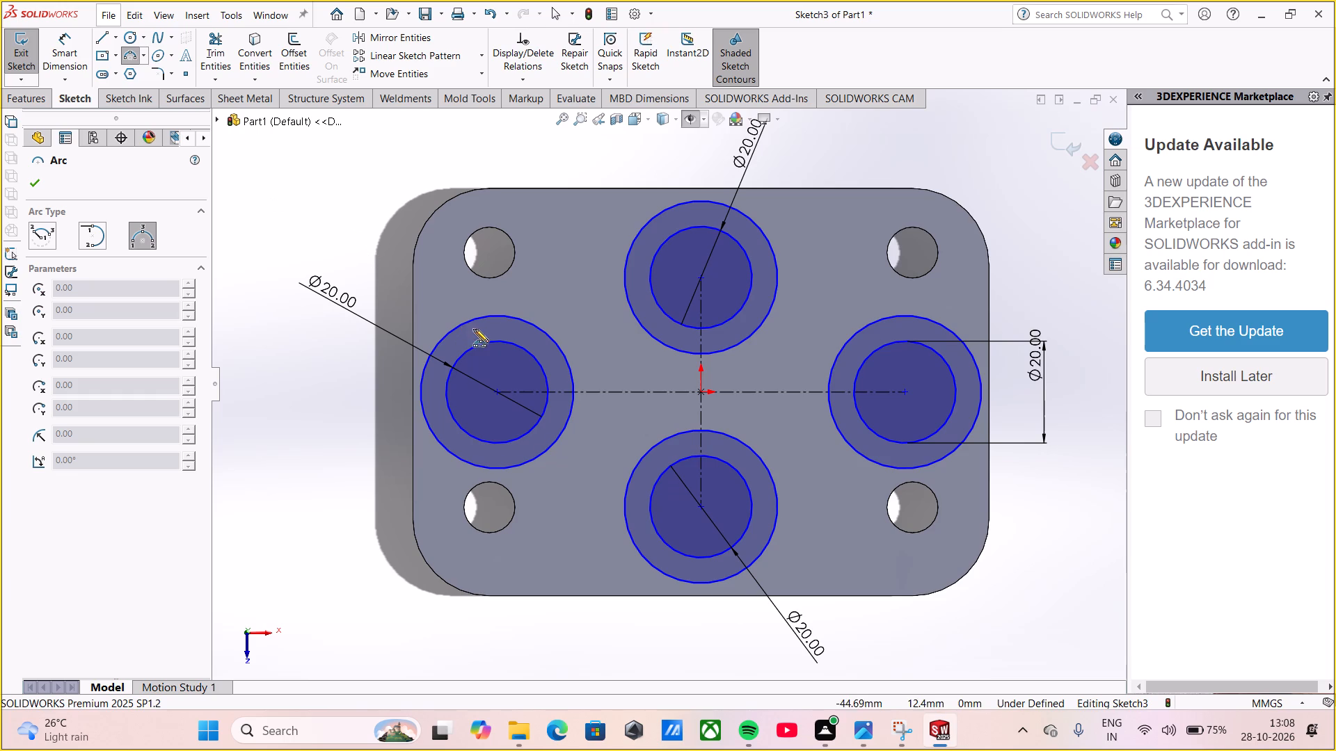
left_click(498, 316)
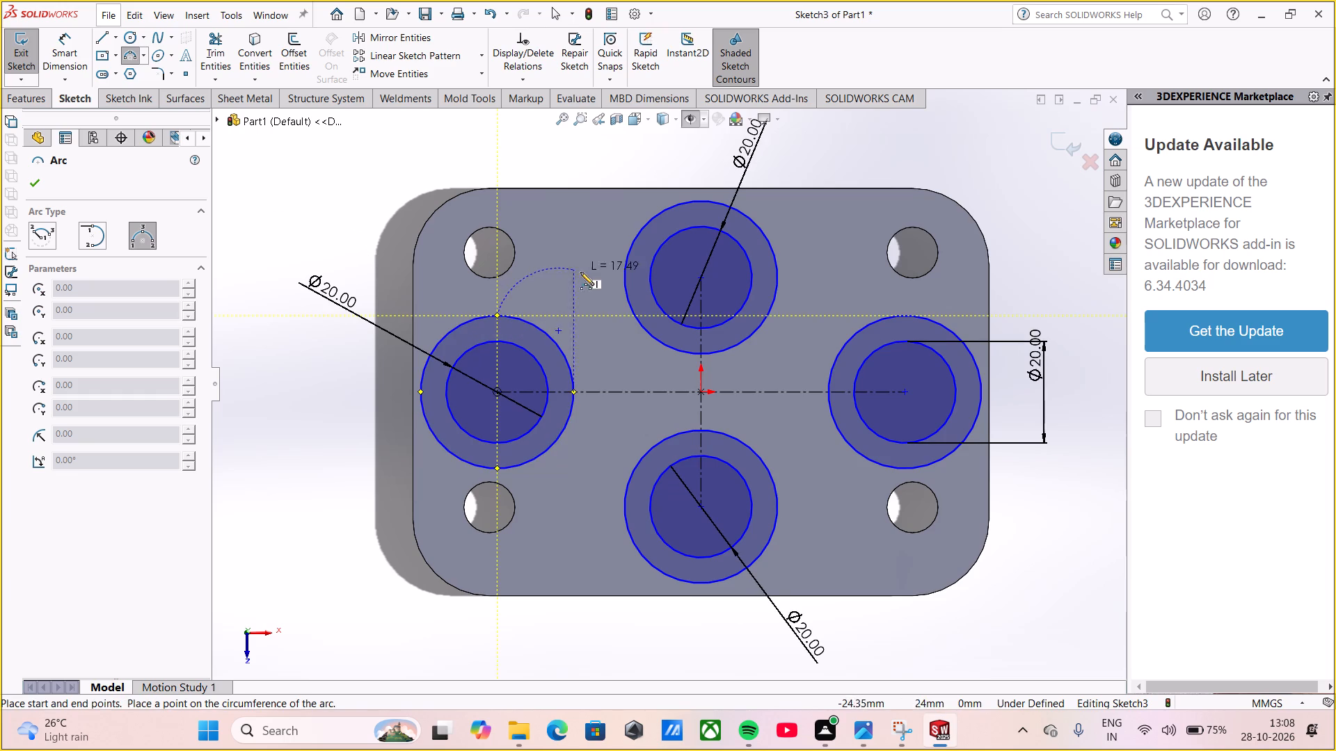
left_click(622, 280)
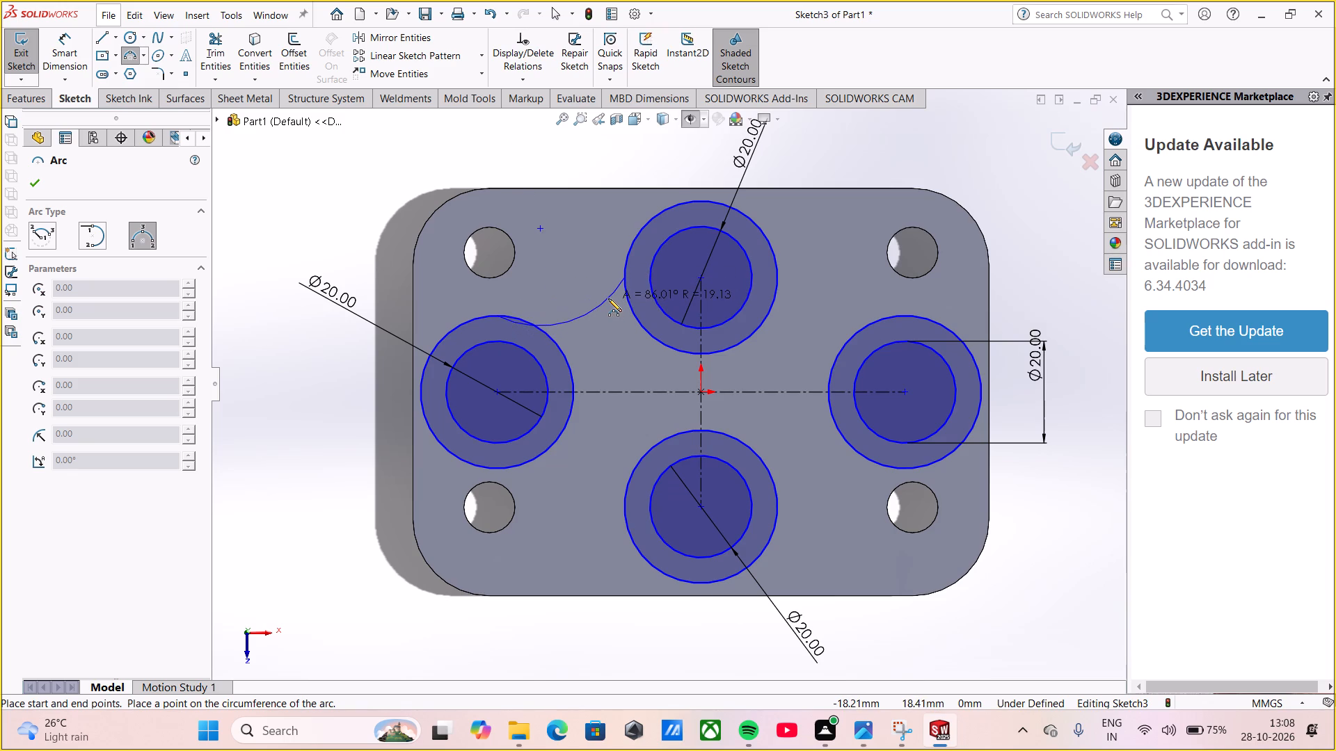
left_click(608, 298)
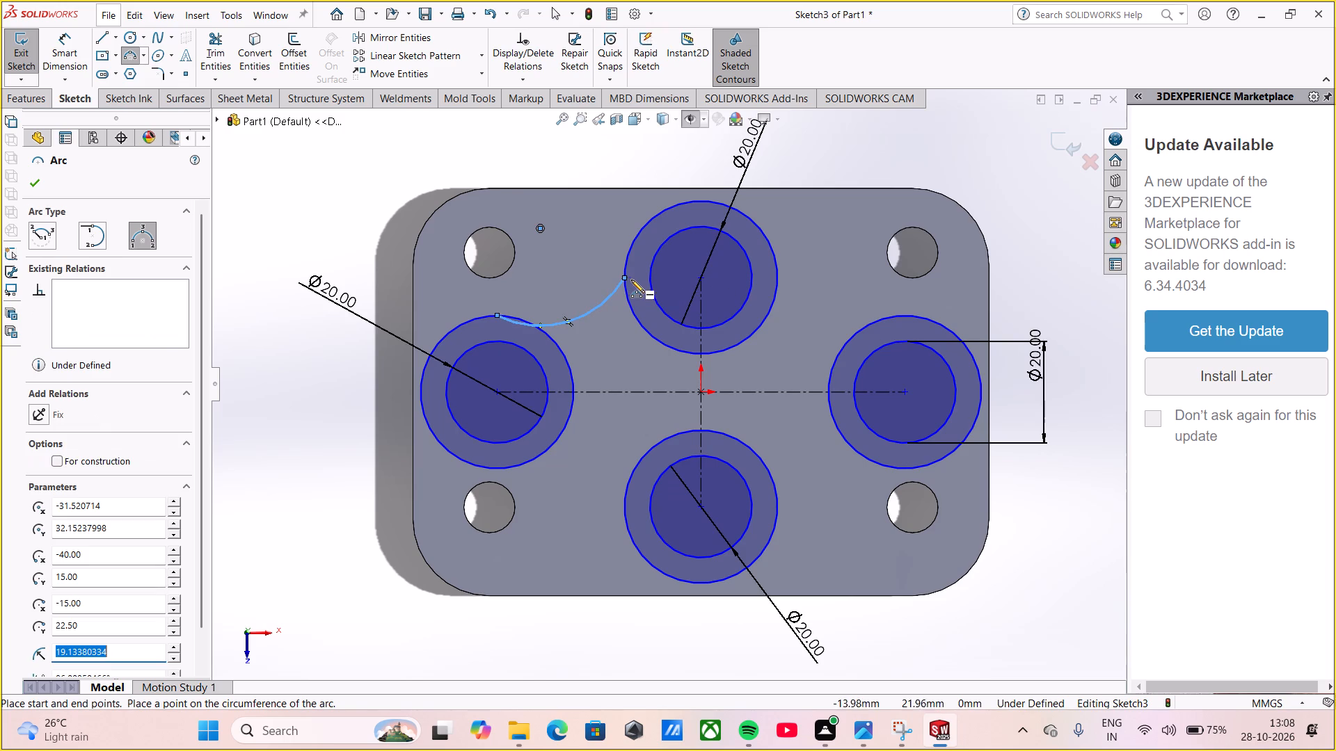
key("Escape")
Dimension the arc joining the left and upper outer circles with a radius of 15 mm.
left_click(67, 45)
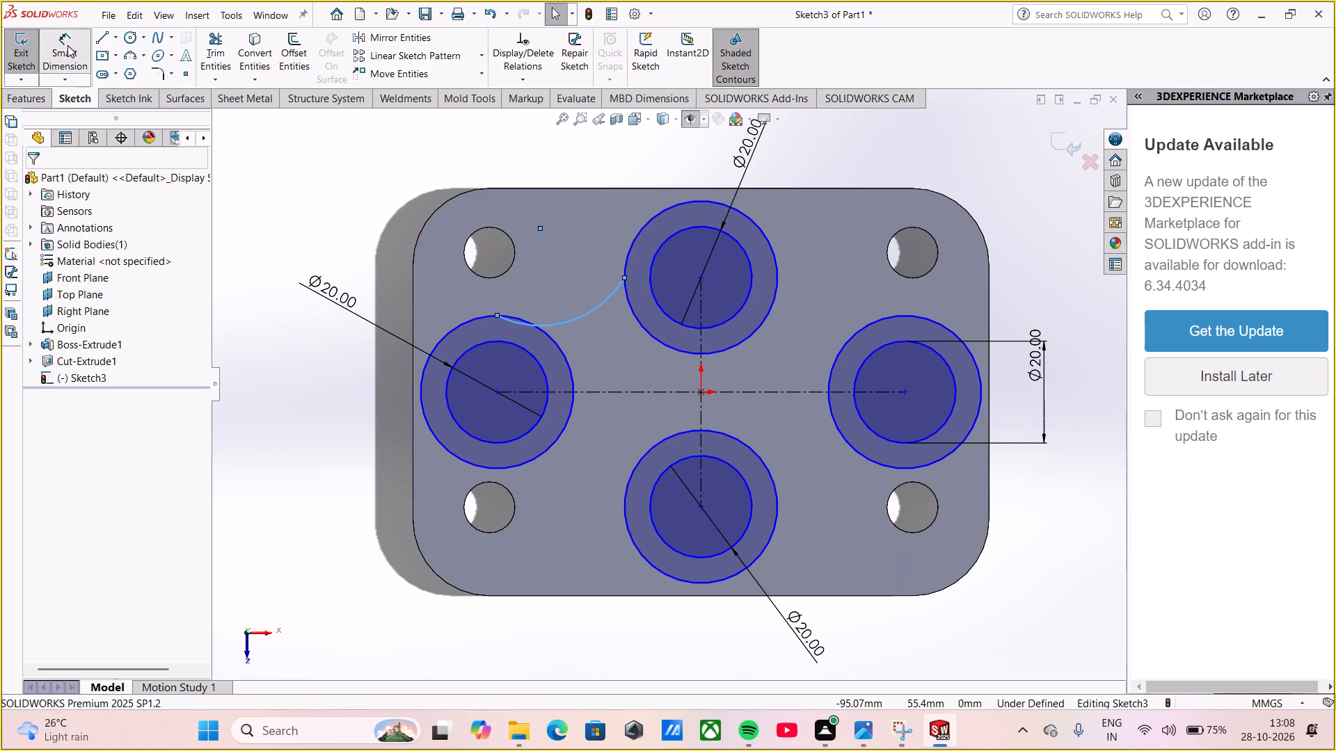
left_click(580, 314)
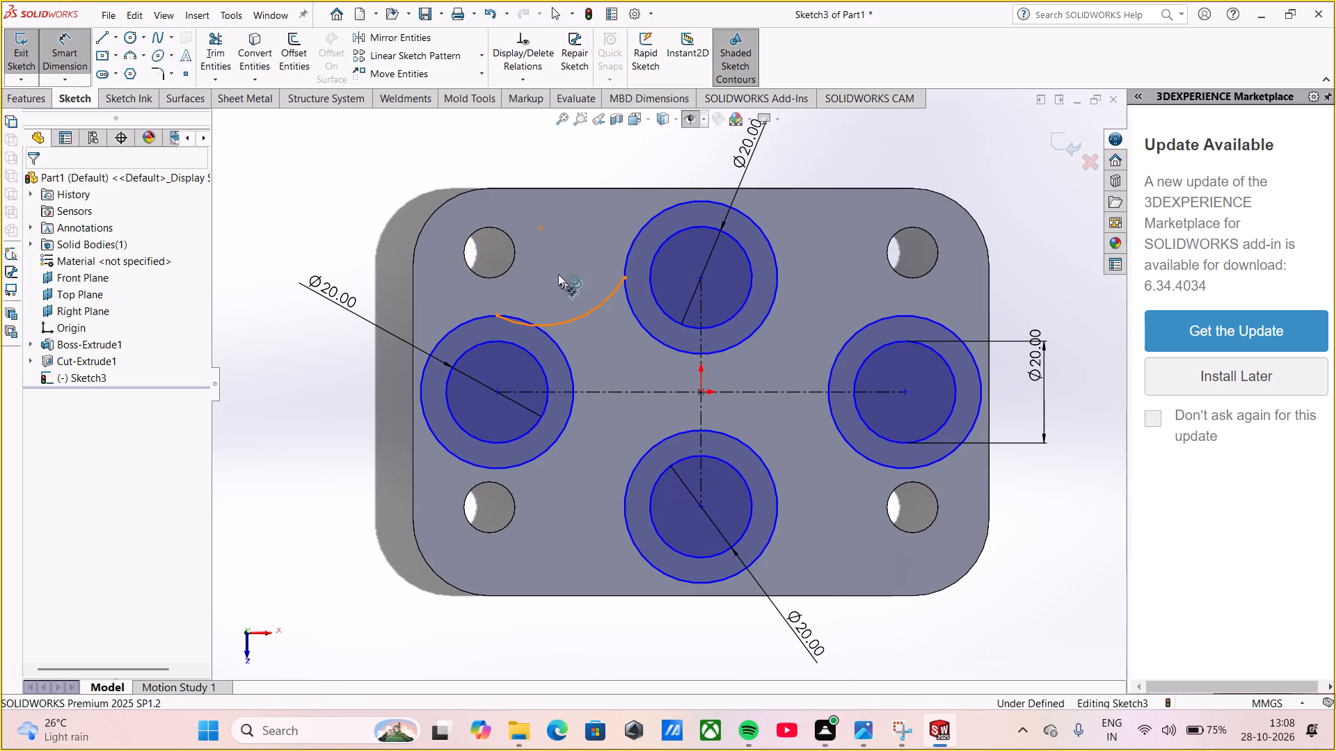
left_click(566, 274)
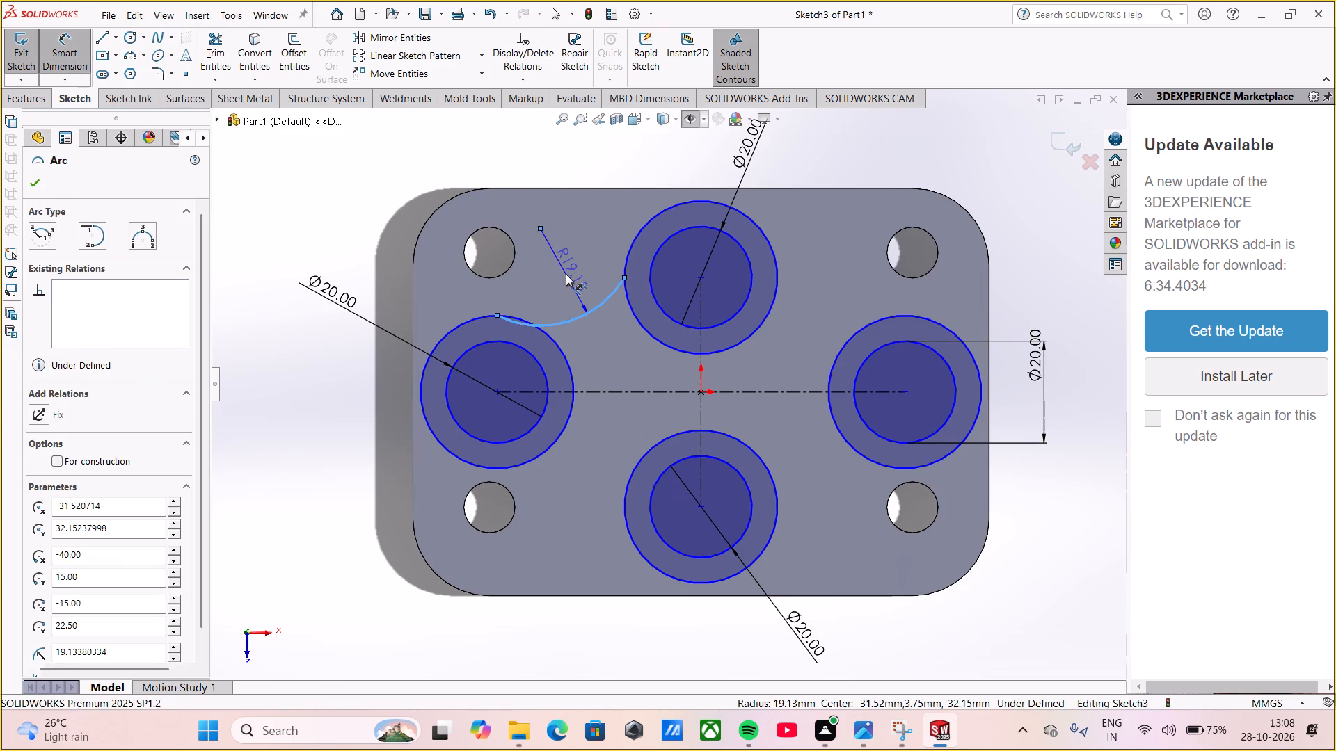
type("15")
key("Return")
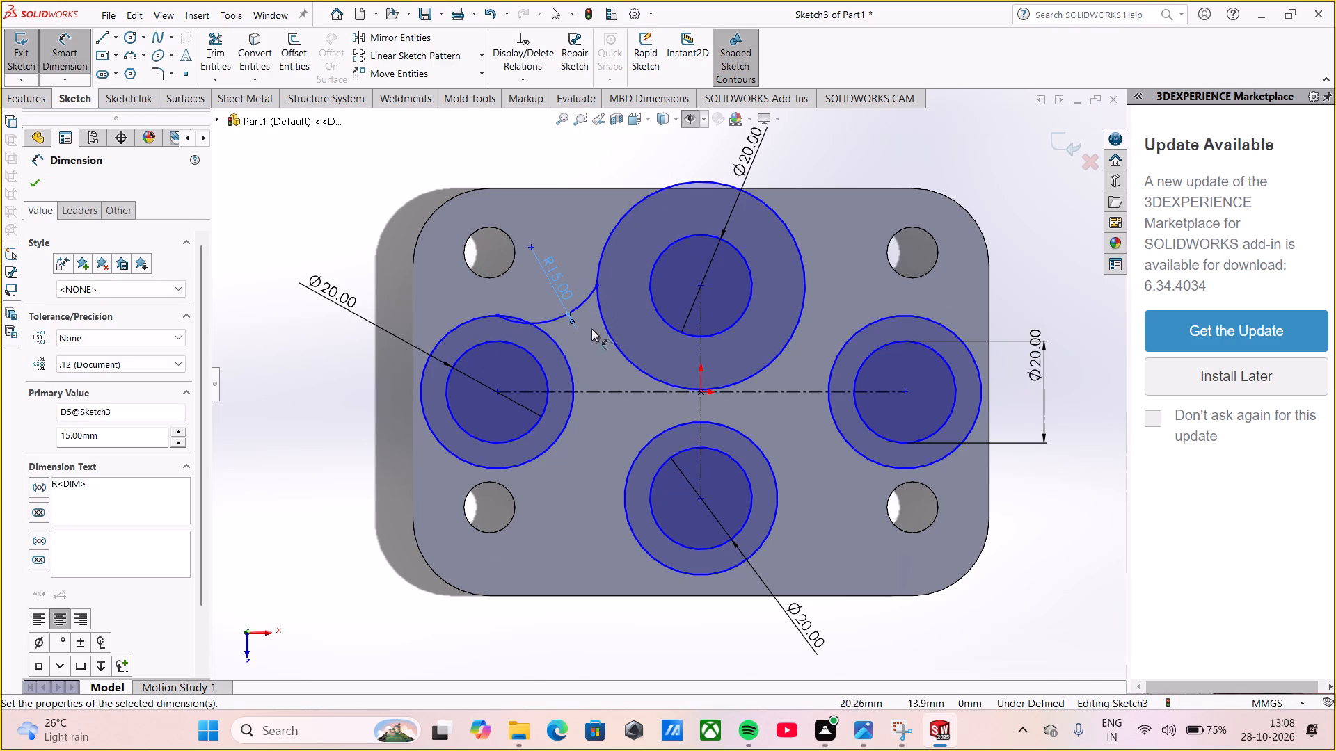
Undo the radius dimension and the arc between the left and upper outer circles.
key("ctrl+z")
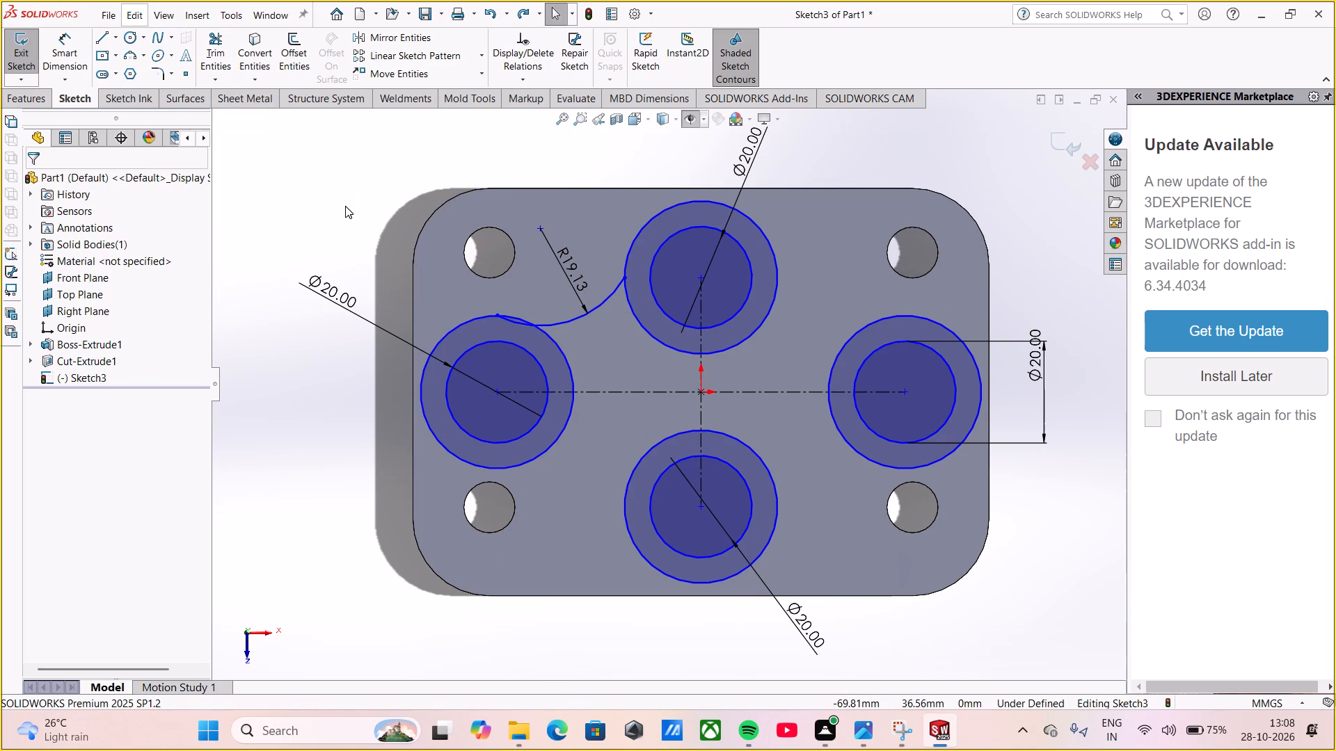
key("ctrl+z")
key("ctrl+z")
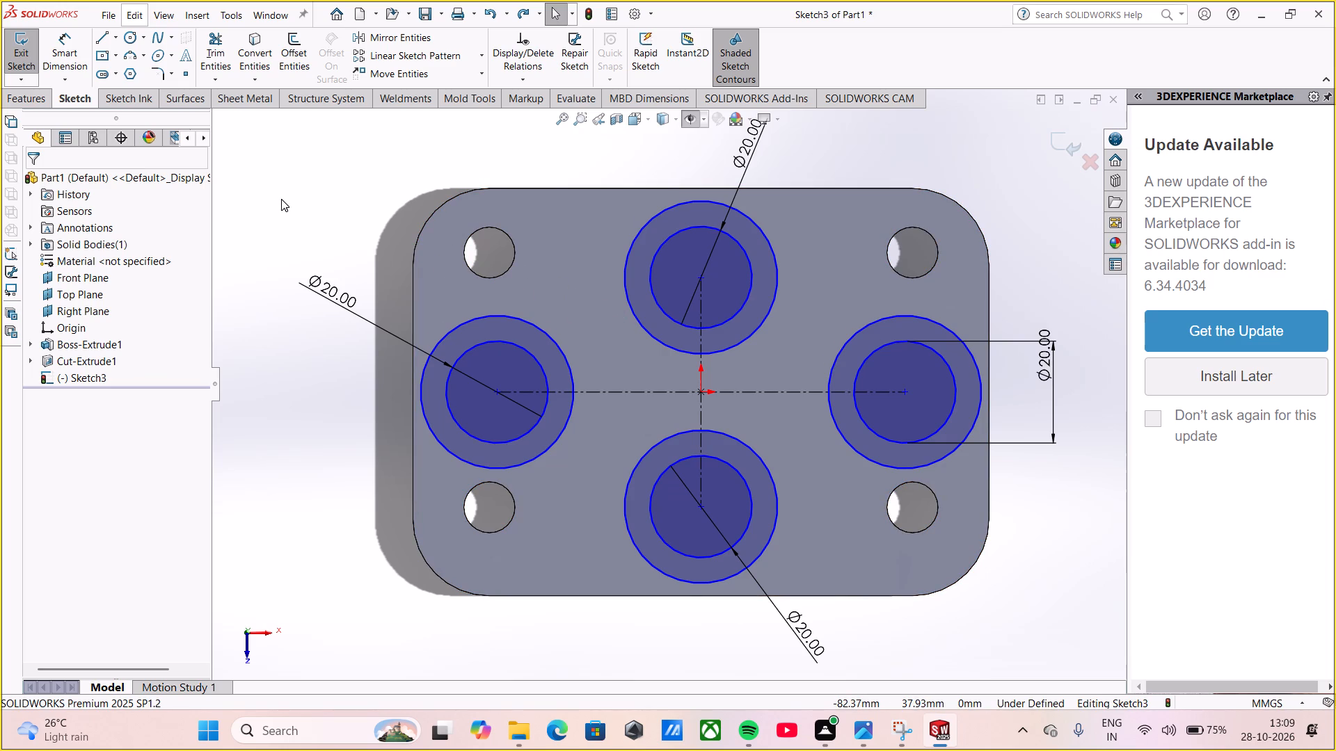
Sketch a vertical construction line through the left circle's centre, extending past its outer circle above and below.
left_click(103, 35)
left_click(56, 398)
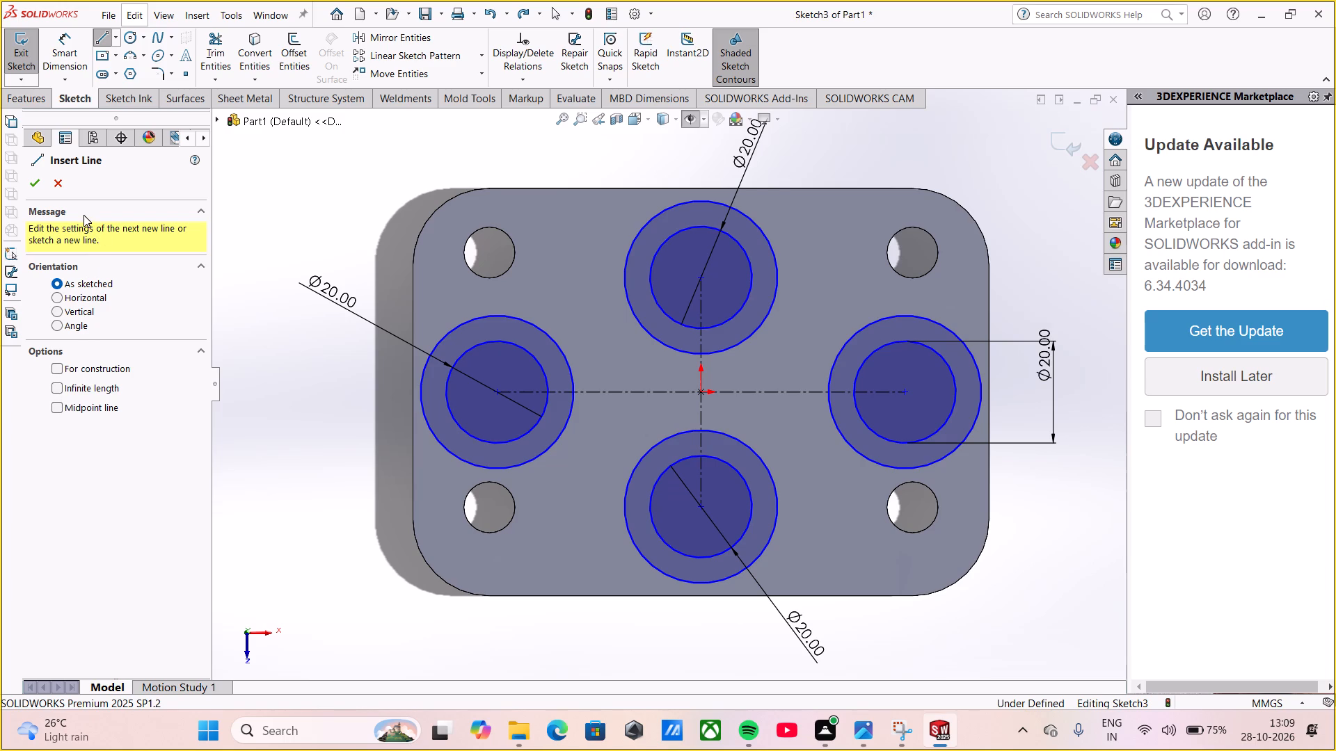
left_click(116, 45)
left_click(122, 80)
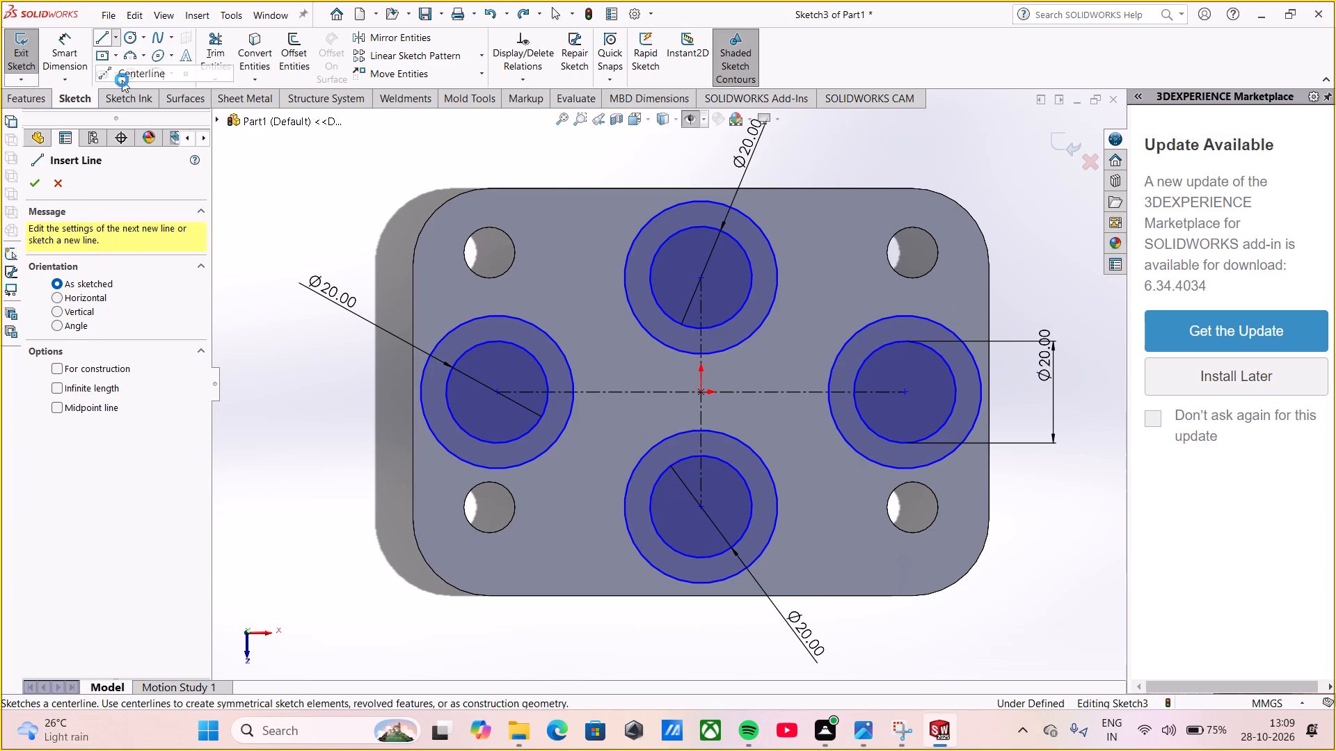
left_click(496, 293)
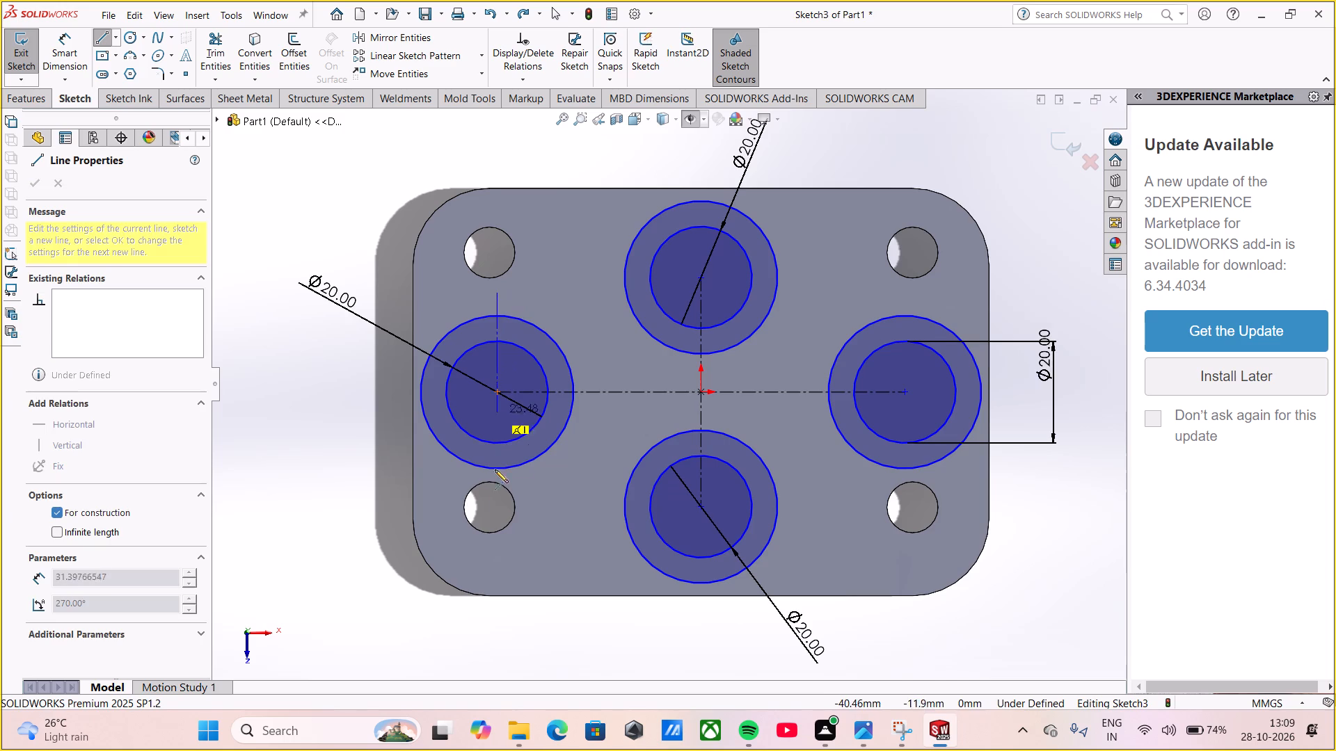
left_click(494, 539)
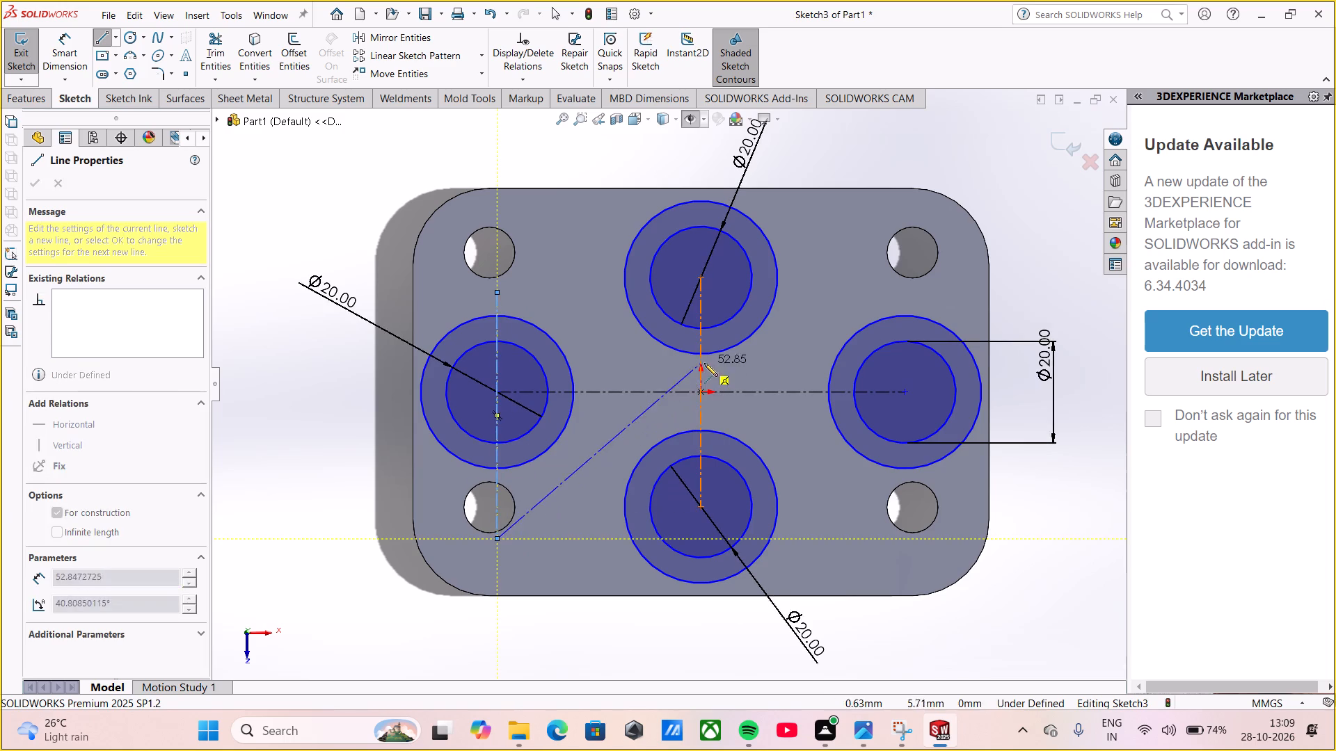
key("Escape")
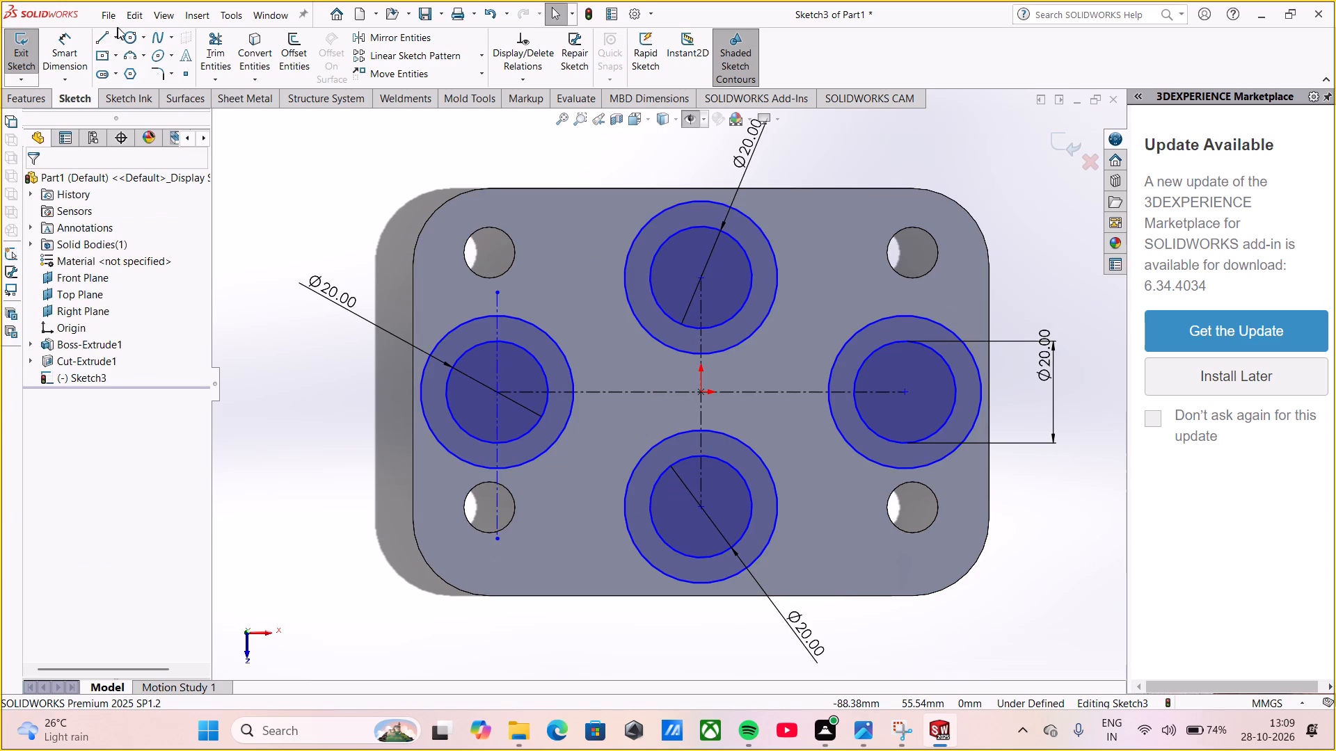
Sketch a horizontal construction line through the upper circle's centre, extending past its outer circle on both sides.
left_click(118, 32)
left_click(125, 72)
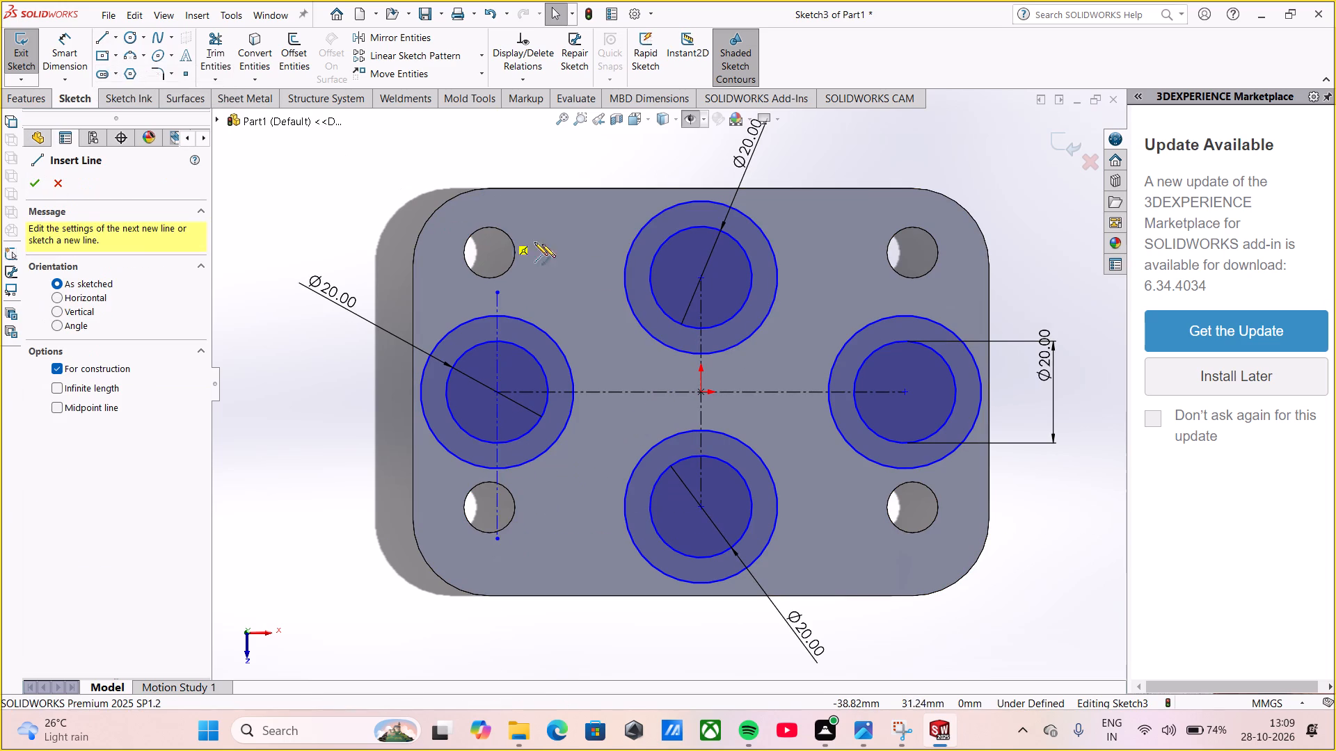
left_click(587, 278)
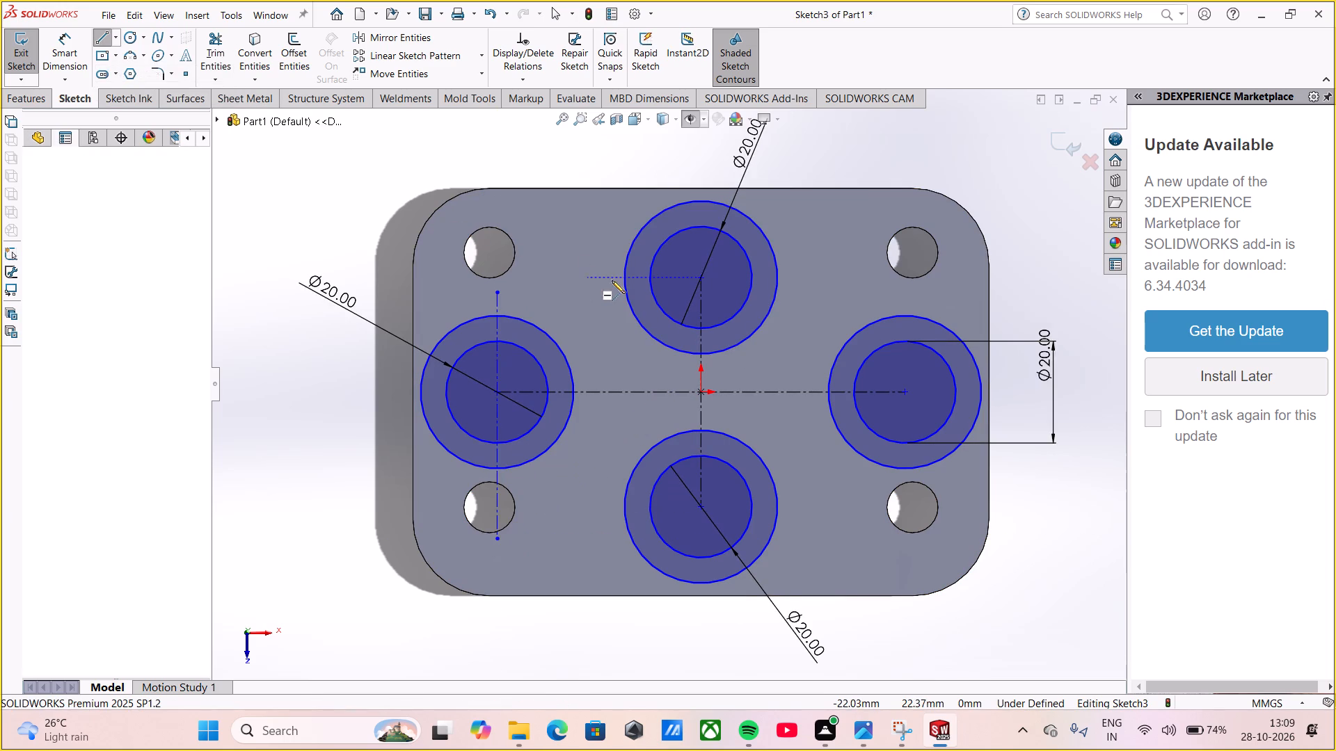
left_click(814, 277)
key("Escape")
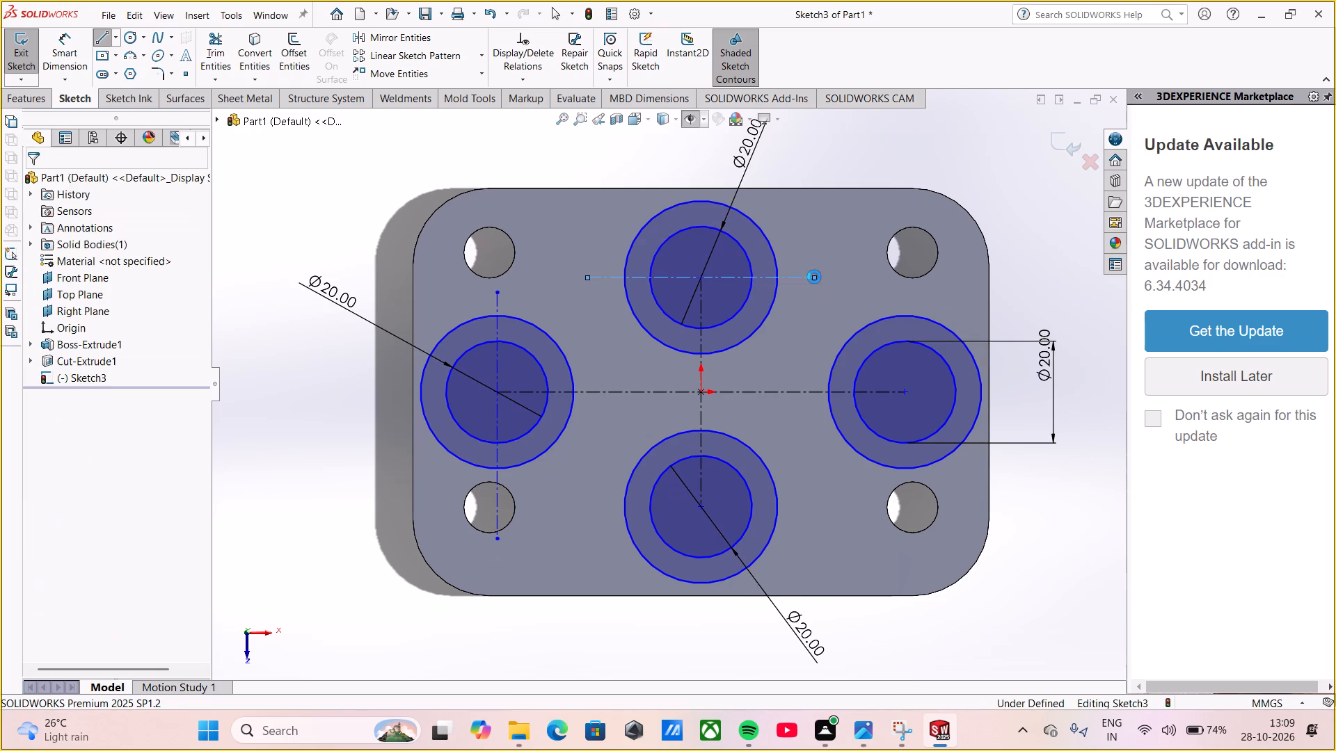
Trim the origin-facing halves of the left and upper outer circles at their construction lines.
left_click(225, 47)
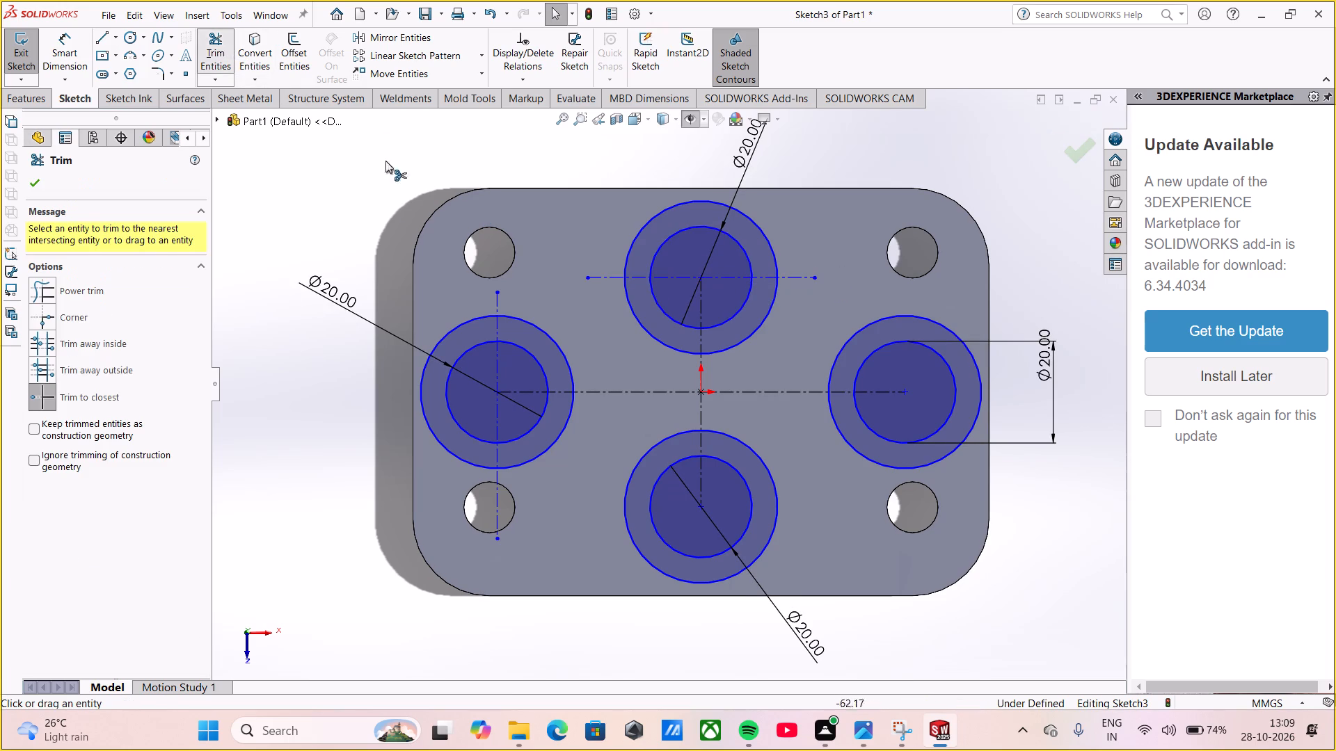
left_click(558, 342)
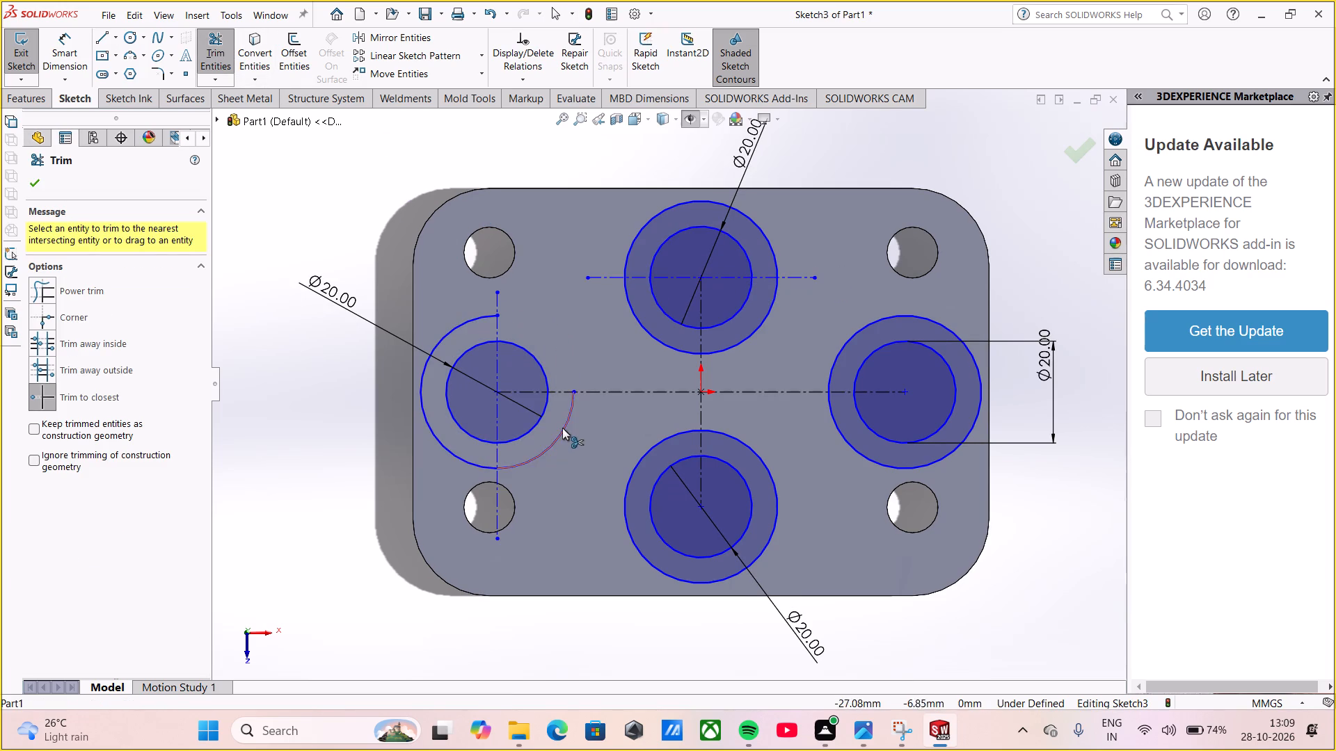
left_click(562, 428)
left_click(634, 311)
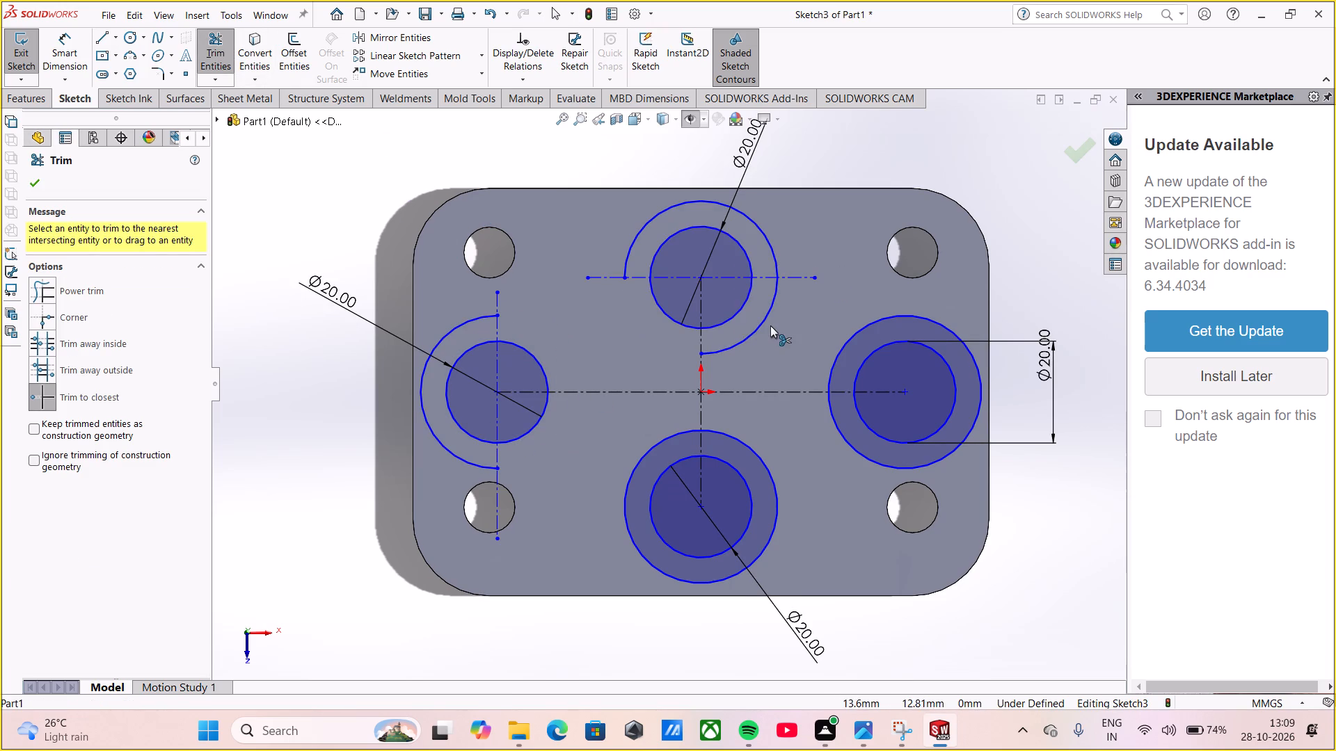
left_click(761, 324)
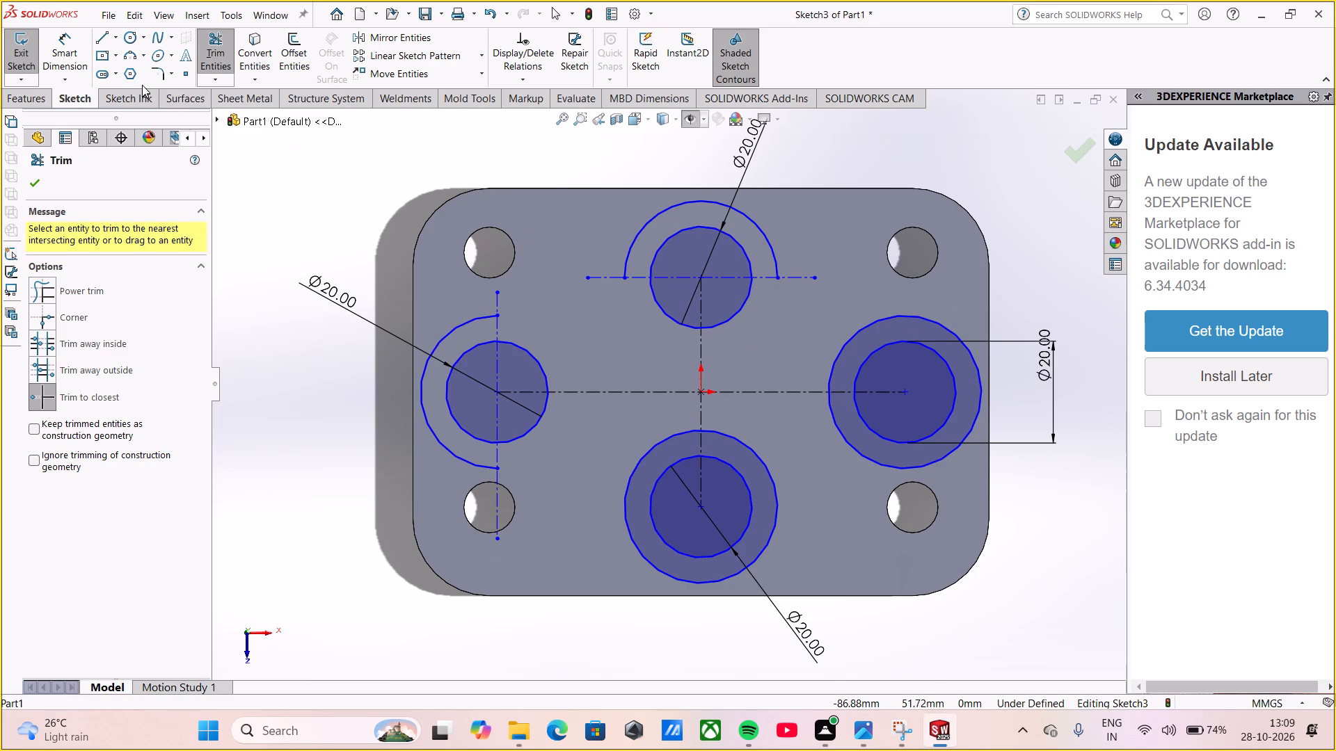
Sketch a three-point arc, radius about 17 mm, from the left half-circle's top end to the upper half-circle's left end, bulging toward the origin.
left_click(126, 58)
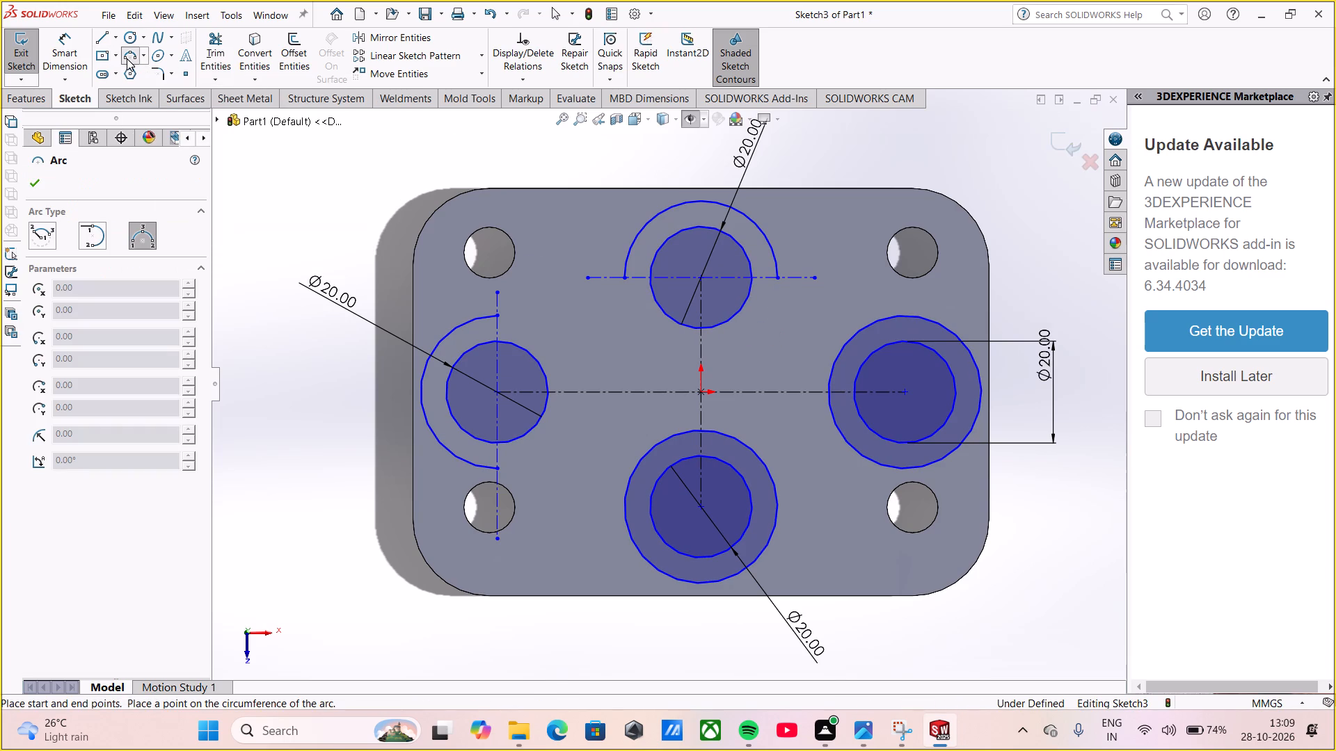
left_click(499, 317)
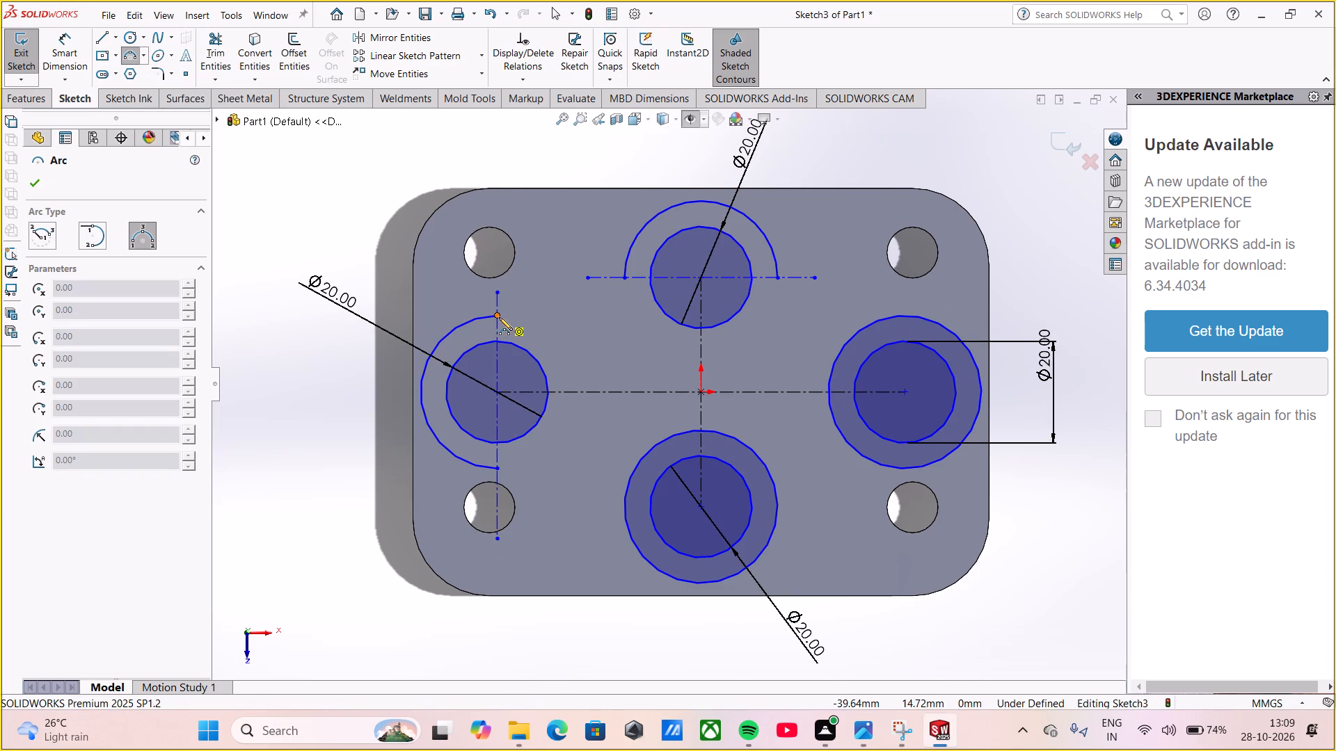
left_click(626, 279)
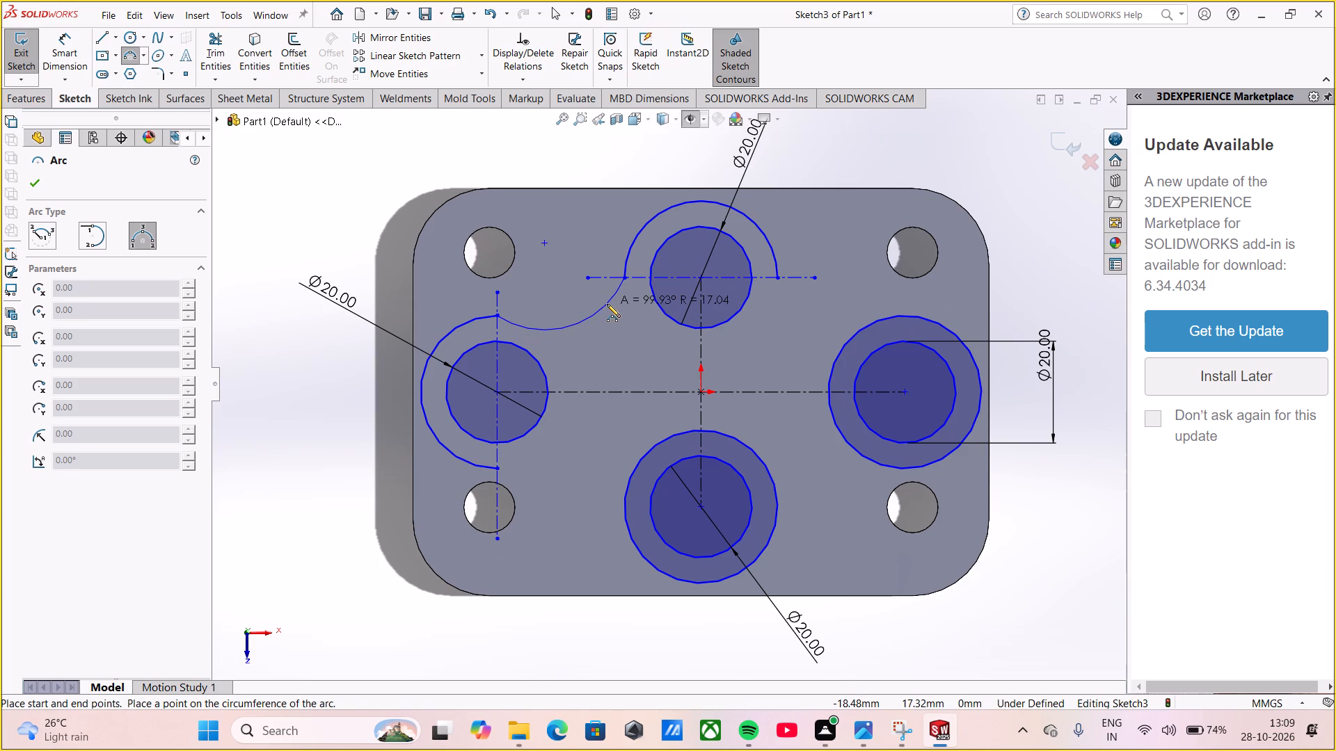
left_click(607, 305)
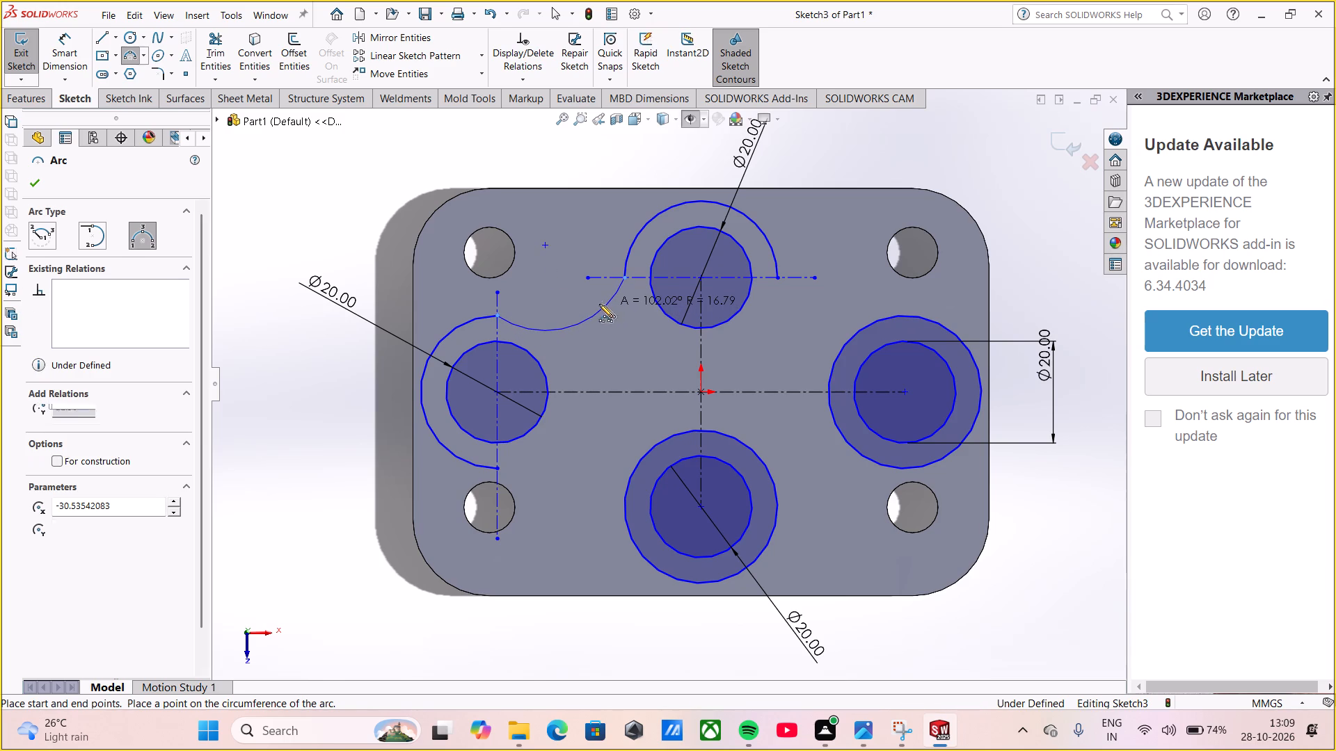
Dimension the connecting arc's radius, try a value of 15 mm, and undo that value change.
left_click(70, 70)
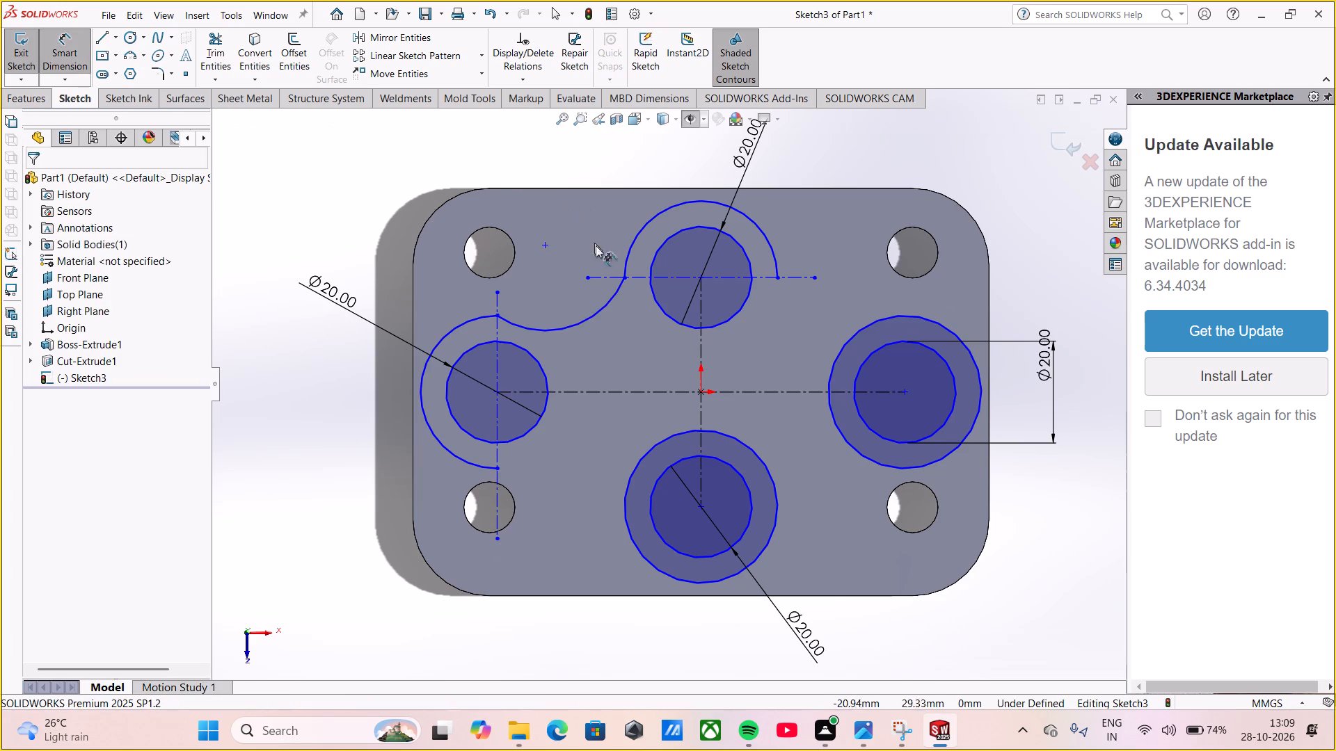
left_click(589, 315)
left_click(613, 375)
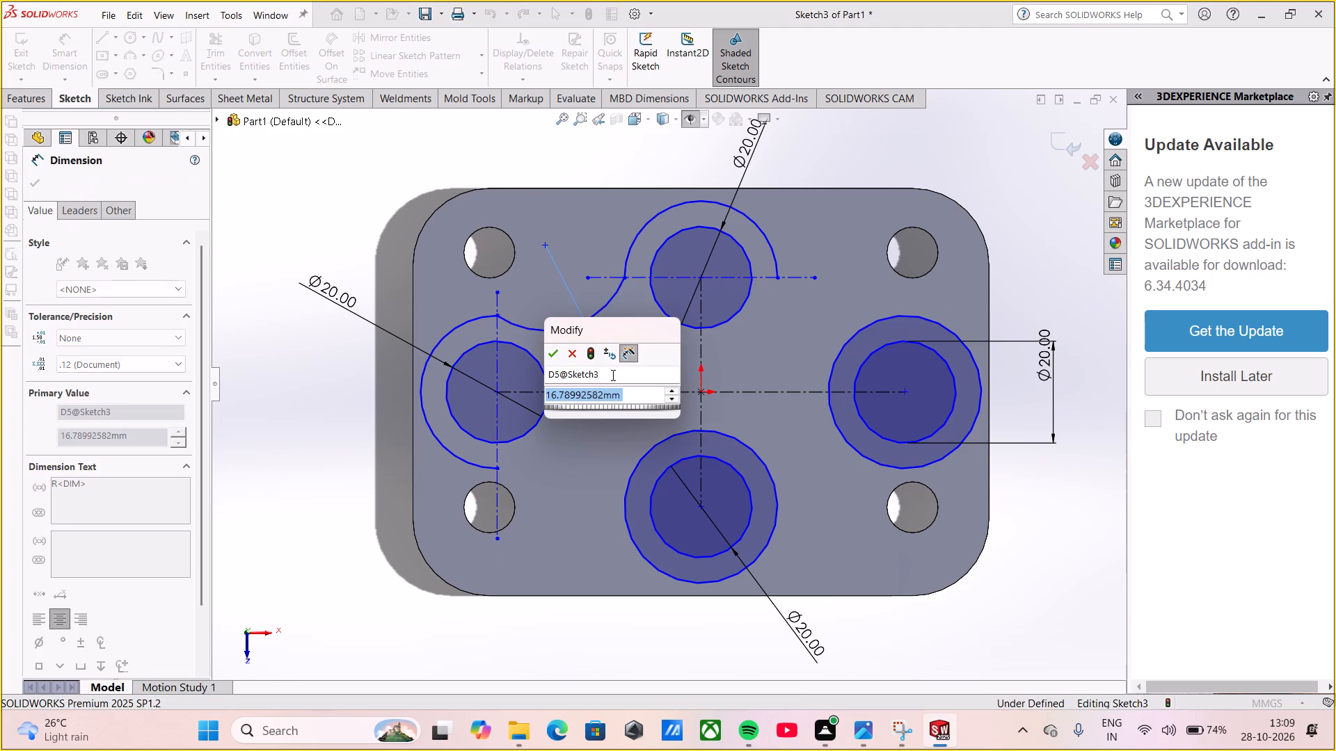
type("15")
key("Return")
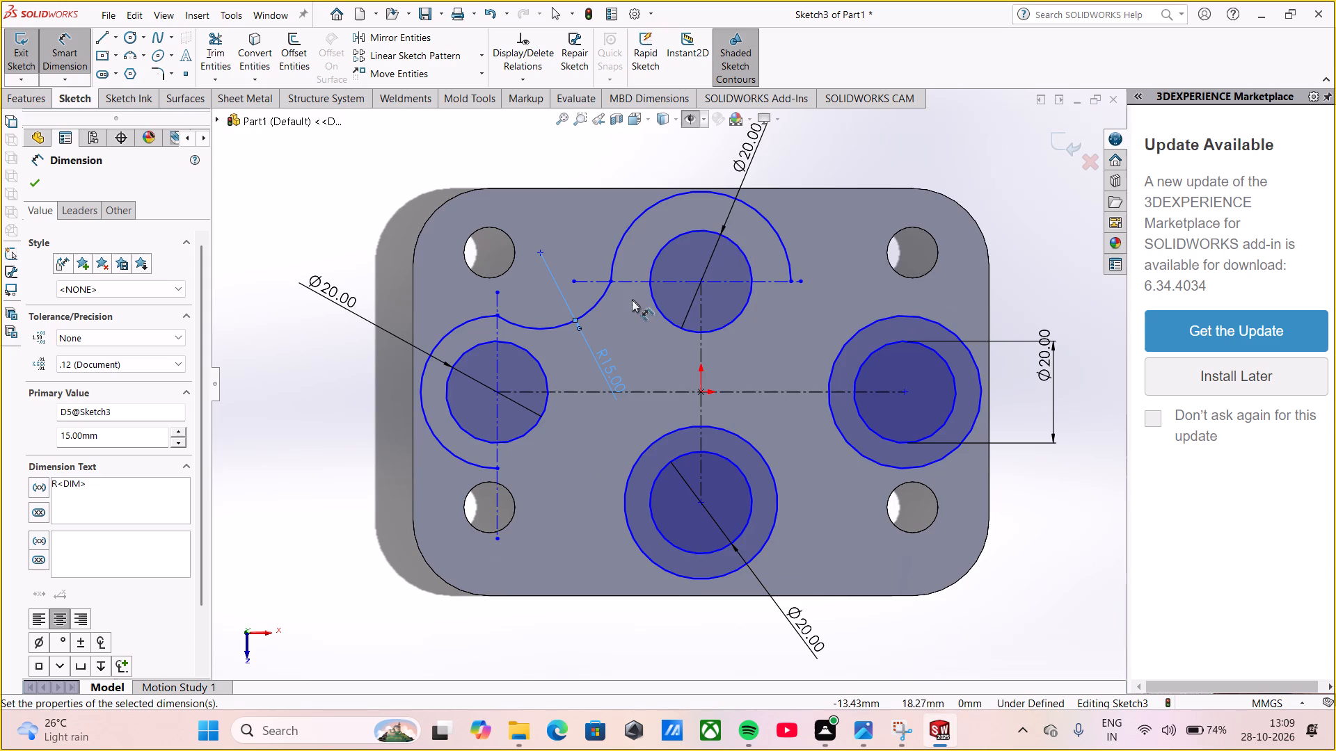
scroll(630, 301, "up", 1)
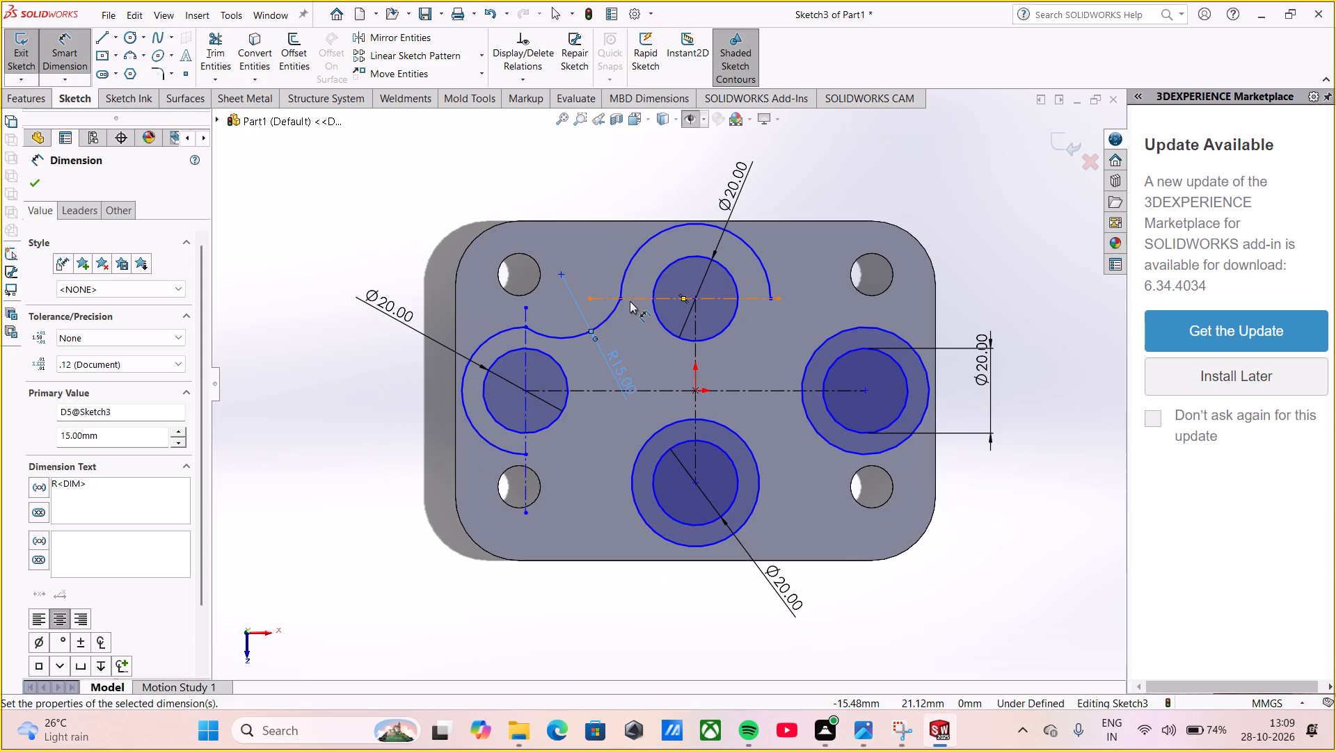
key("ctrl+z")
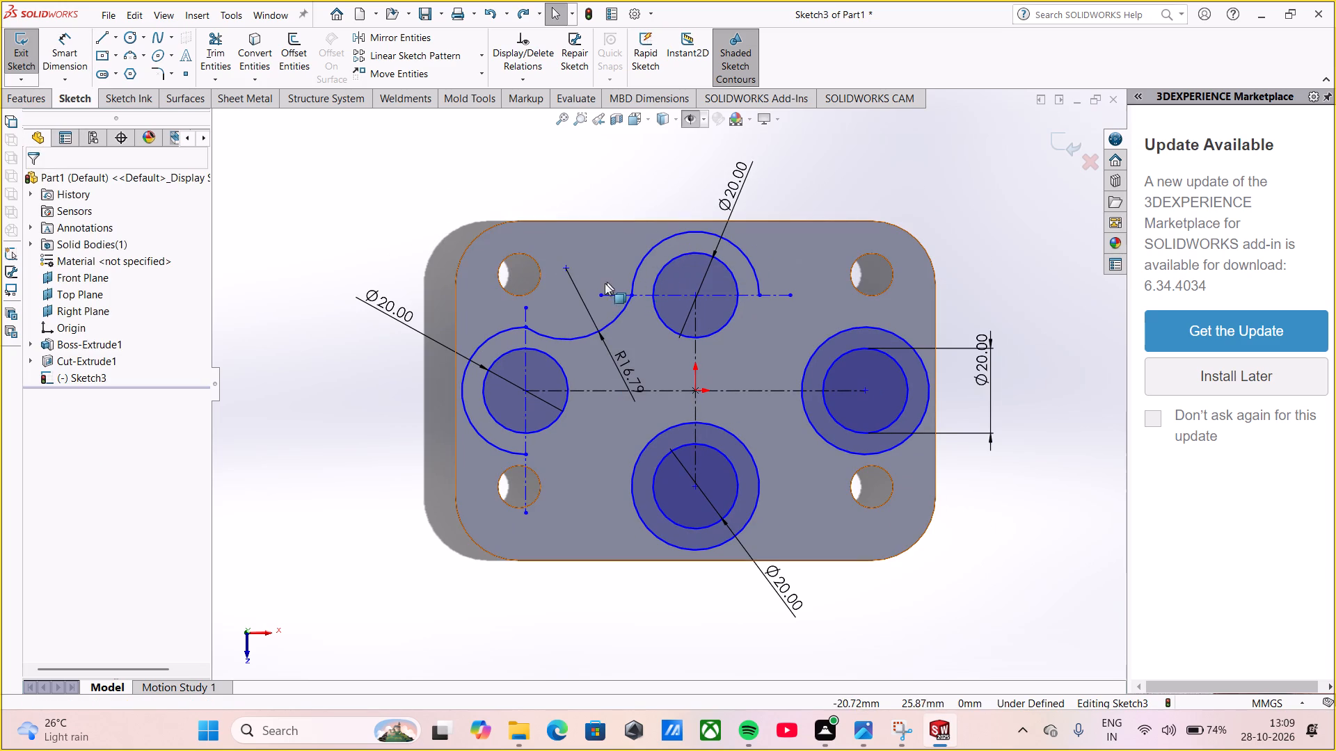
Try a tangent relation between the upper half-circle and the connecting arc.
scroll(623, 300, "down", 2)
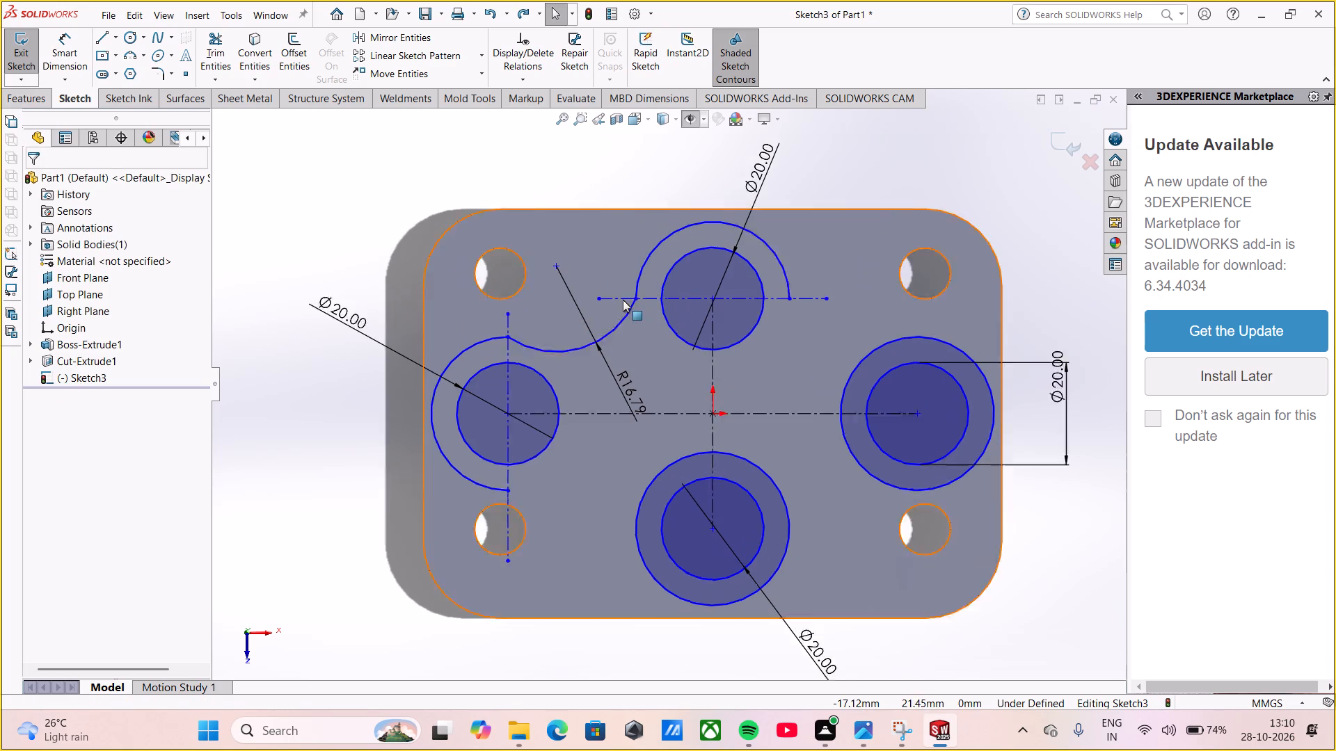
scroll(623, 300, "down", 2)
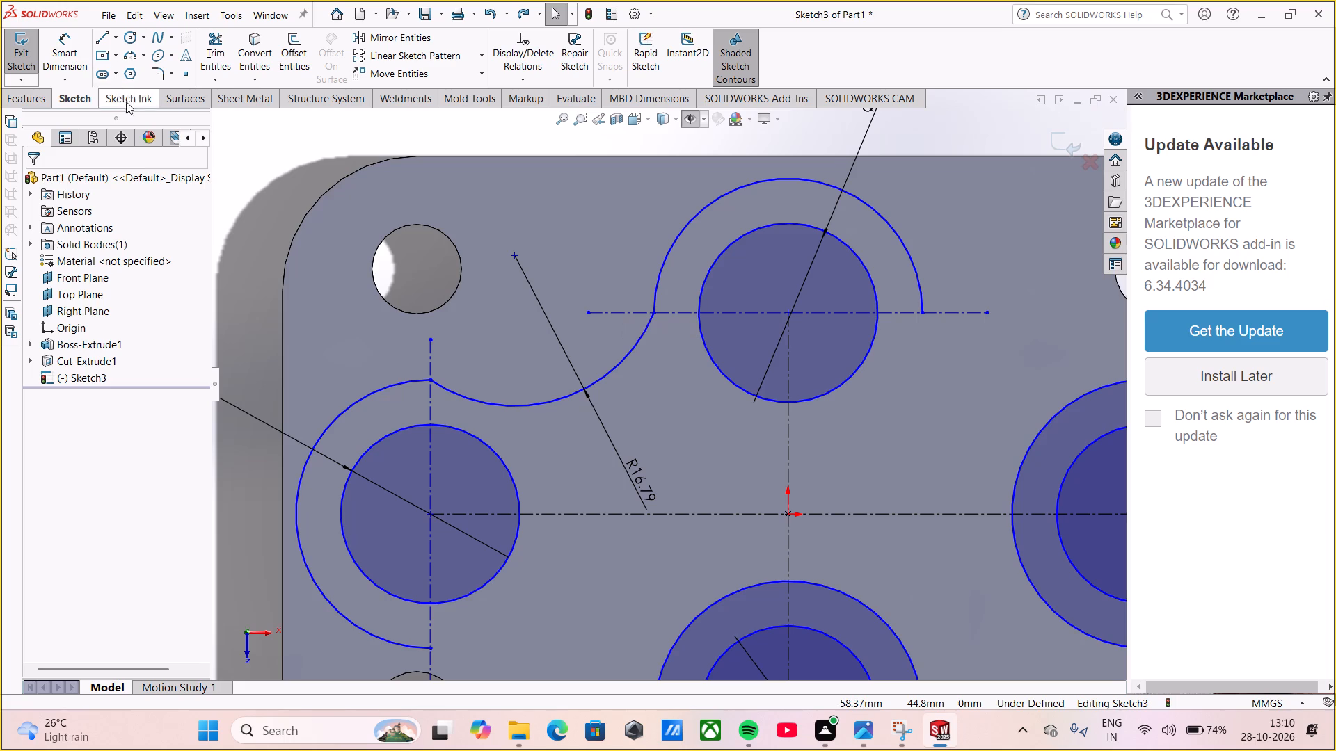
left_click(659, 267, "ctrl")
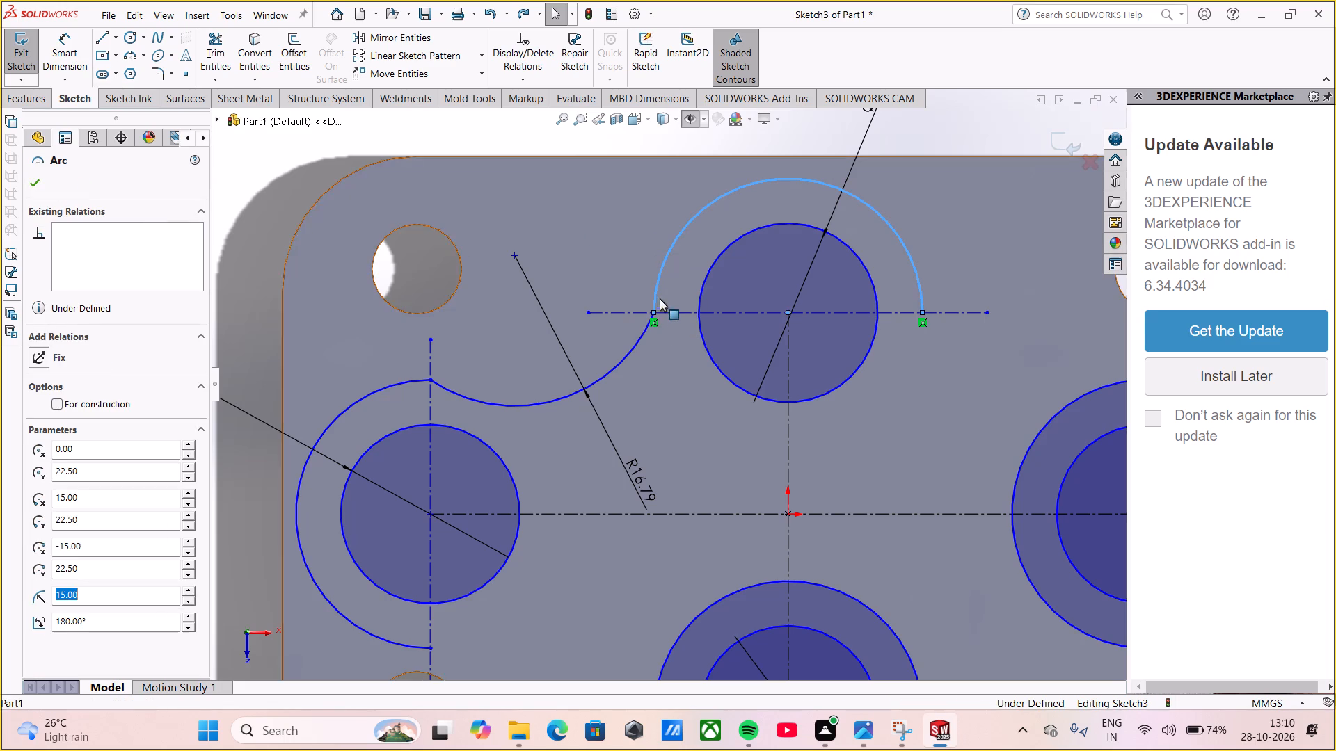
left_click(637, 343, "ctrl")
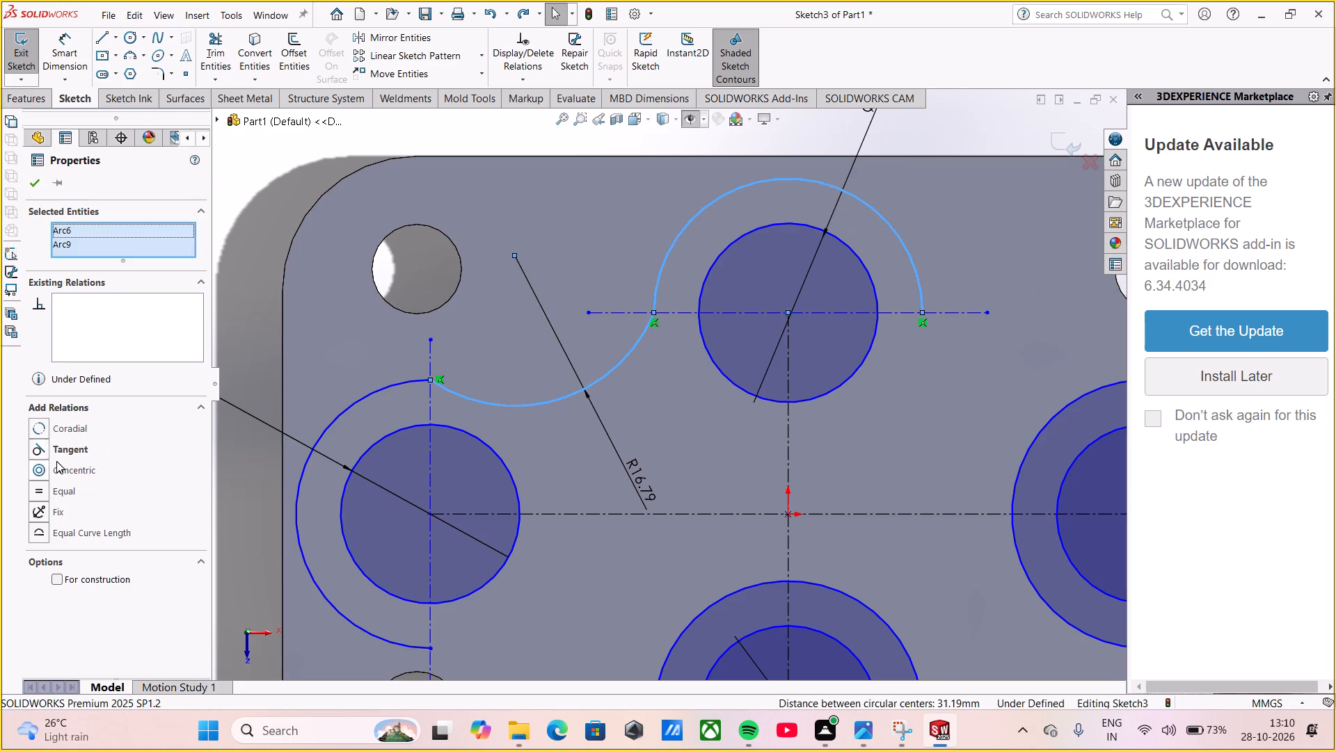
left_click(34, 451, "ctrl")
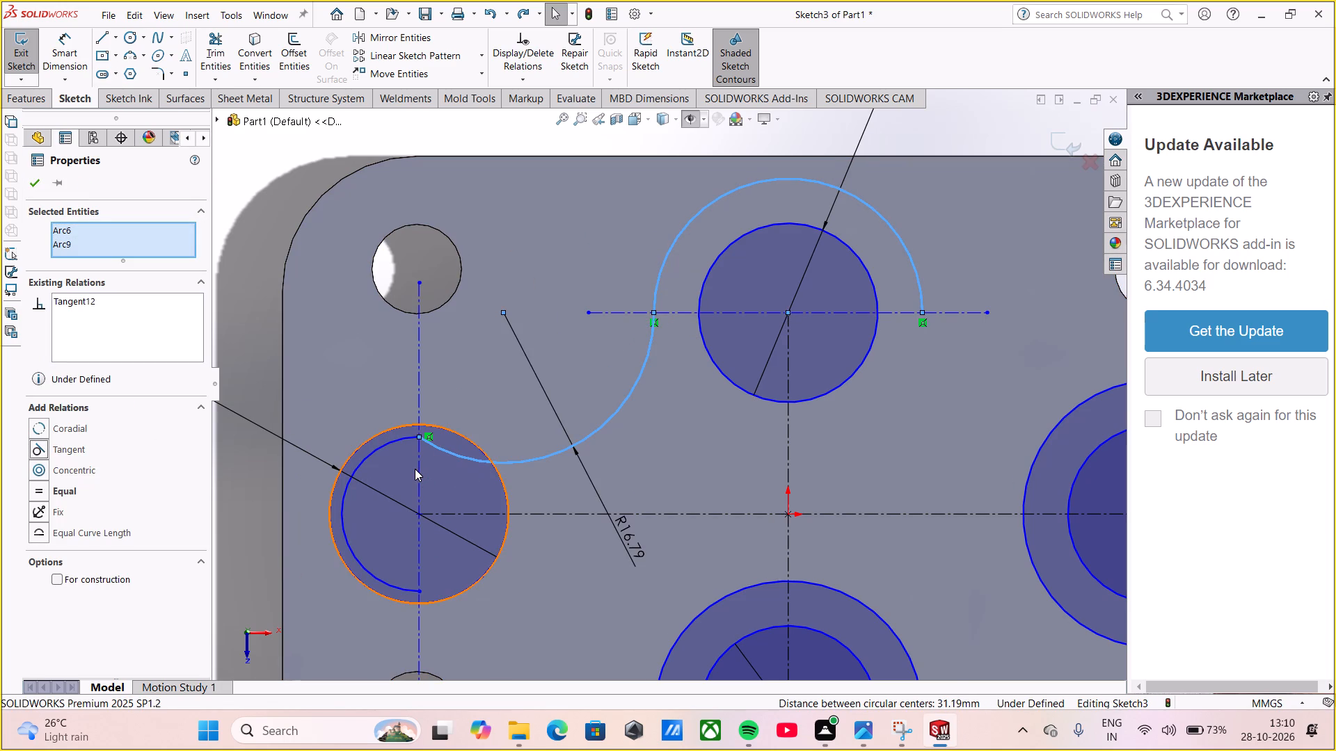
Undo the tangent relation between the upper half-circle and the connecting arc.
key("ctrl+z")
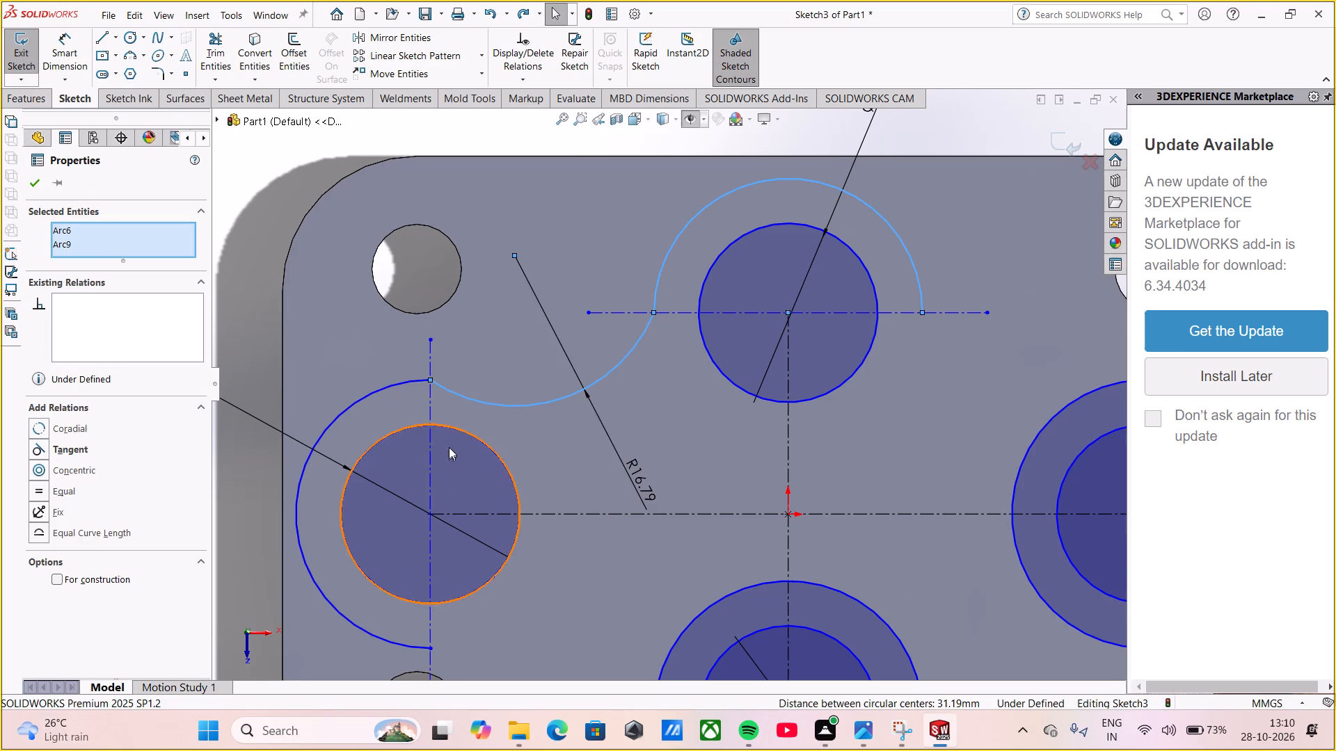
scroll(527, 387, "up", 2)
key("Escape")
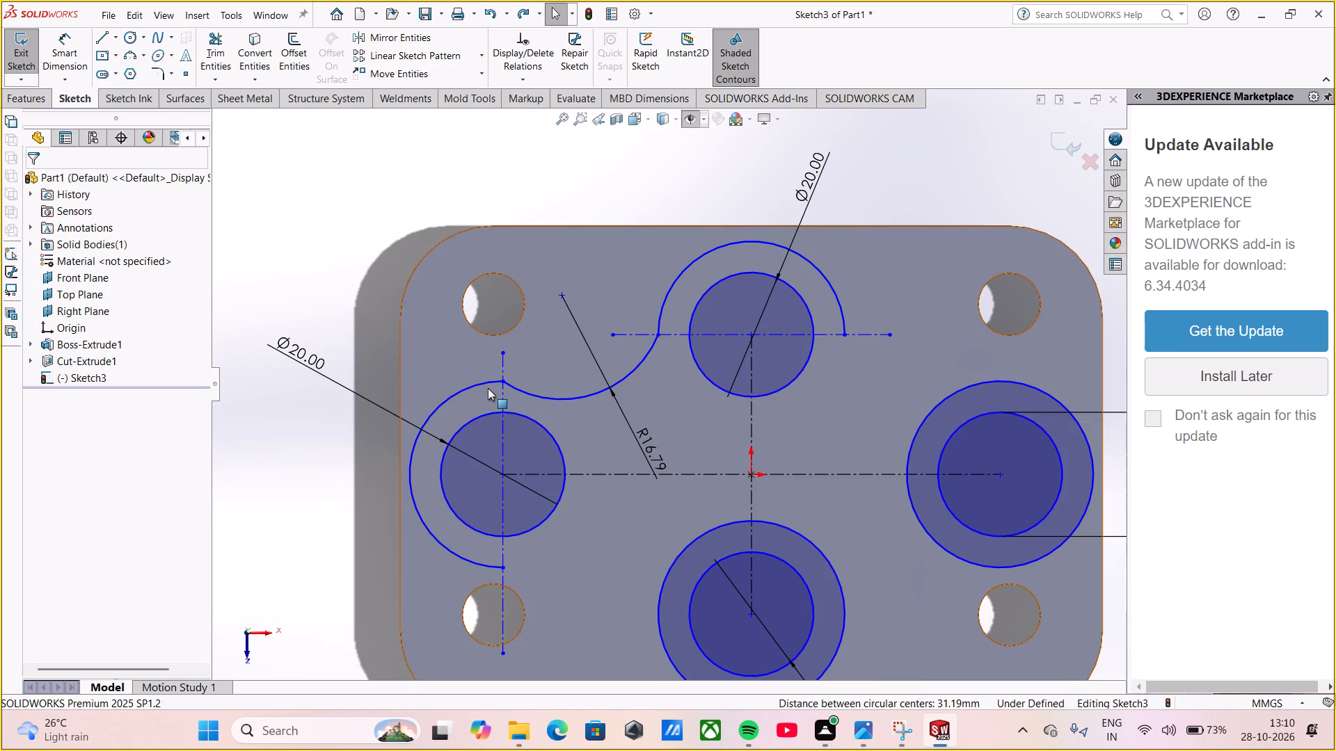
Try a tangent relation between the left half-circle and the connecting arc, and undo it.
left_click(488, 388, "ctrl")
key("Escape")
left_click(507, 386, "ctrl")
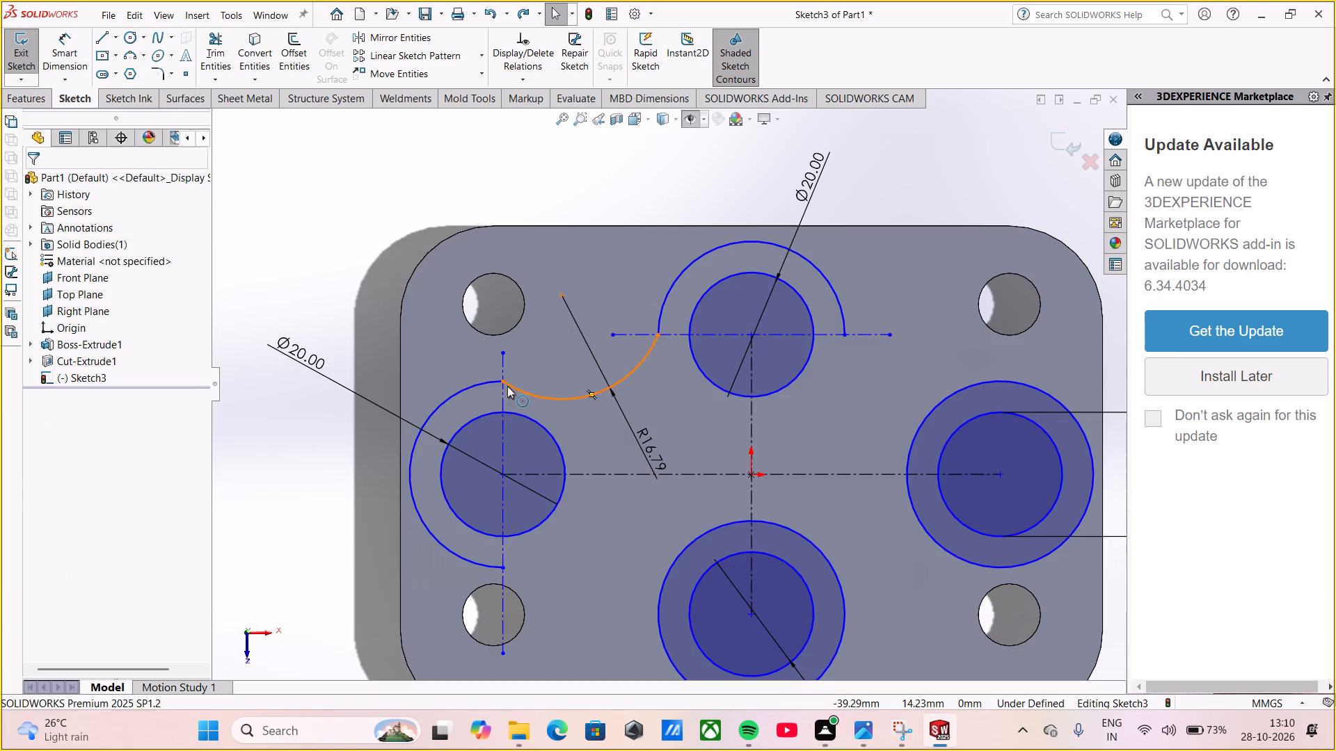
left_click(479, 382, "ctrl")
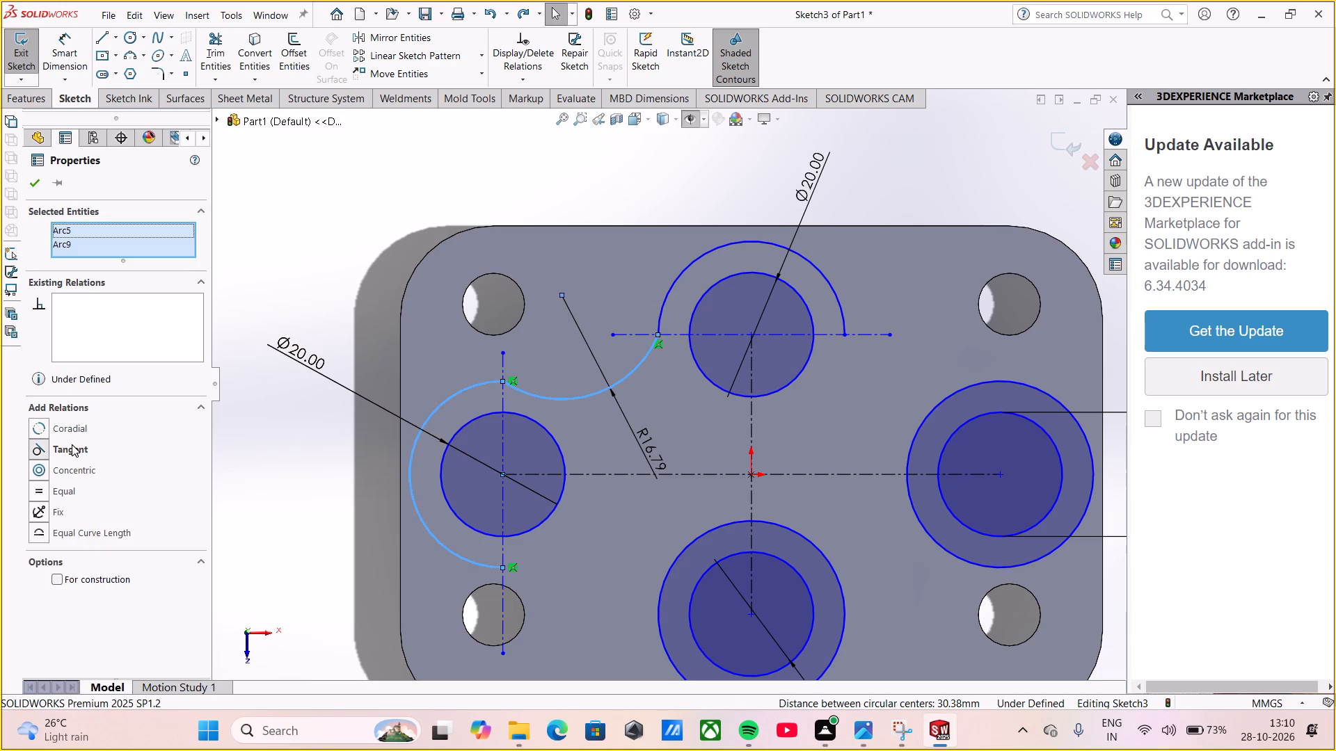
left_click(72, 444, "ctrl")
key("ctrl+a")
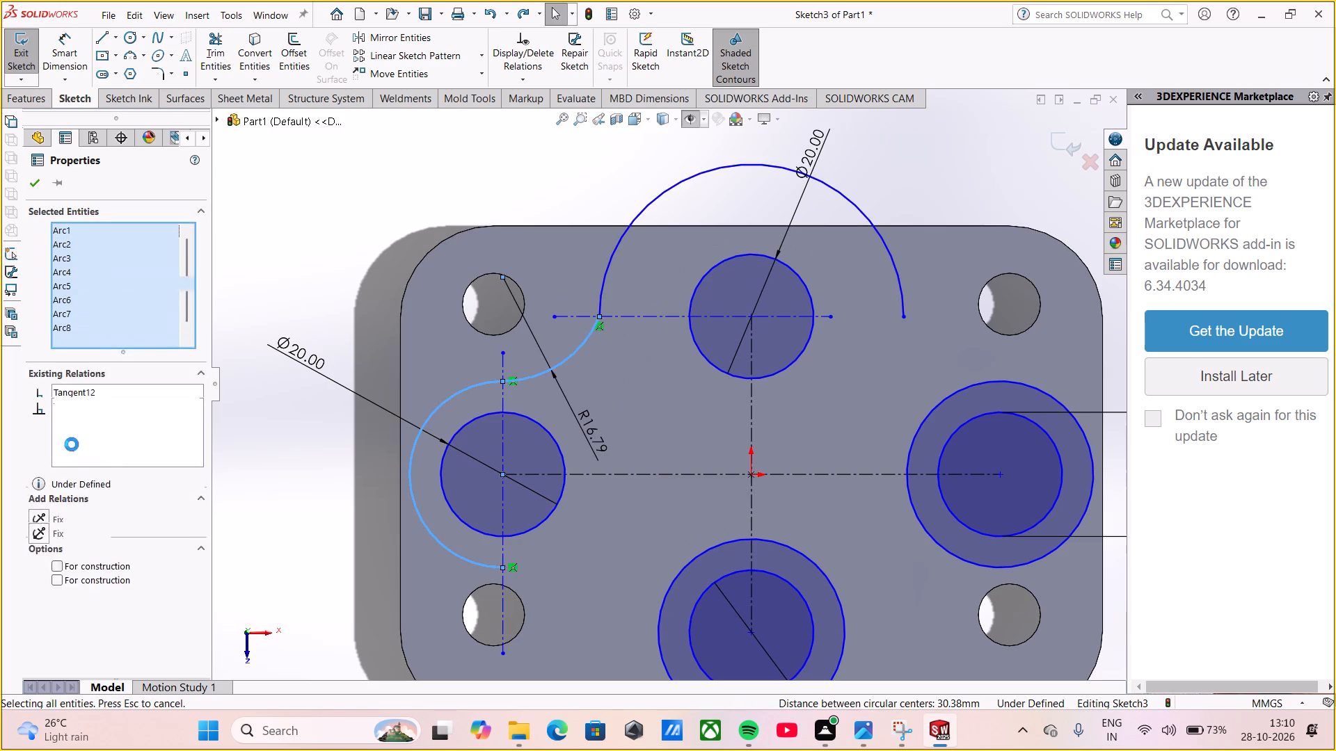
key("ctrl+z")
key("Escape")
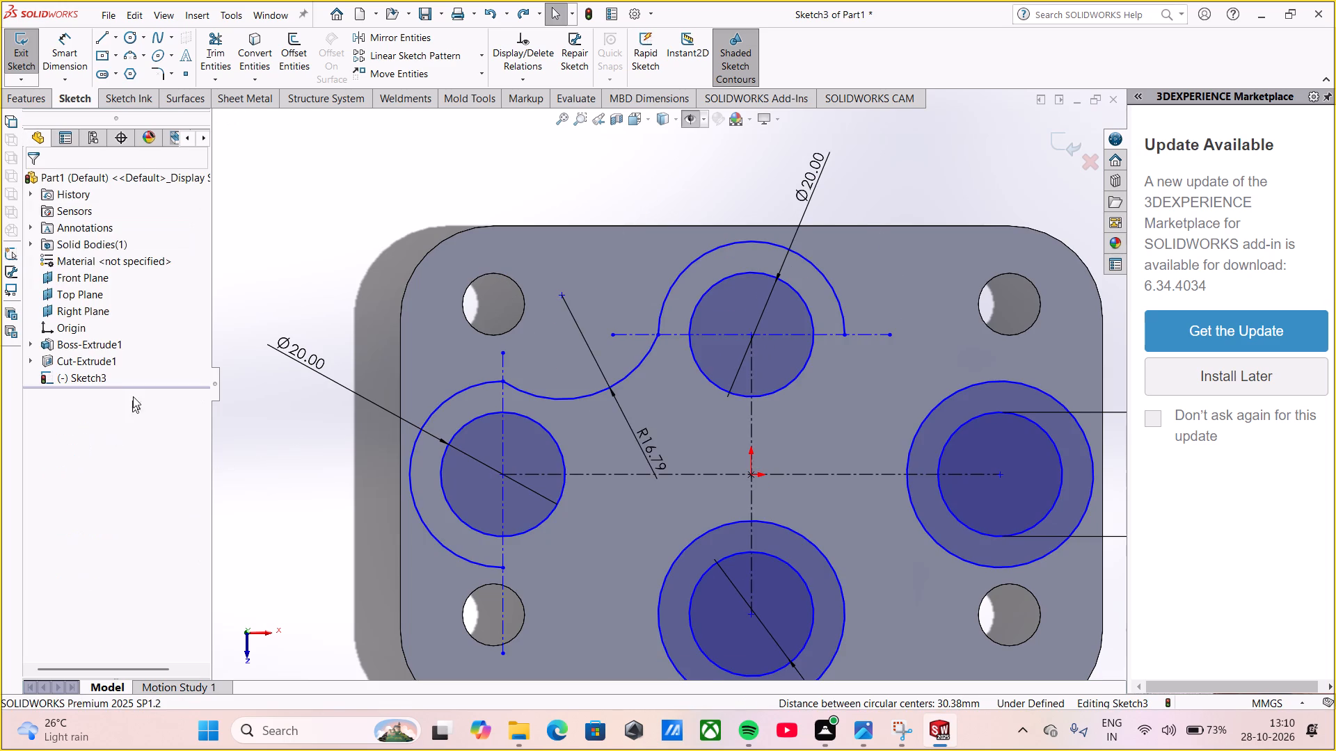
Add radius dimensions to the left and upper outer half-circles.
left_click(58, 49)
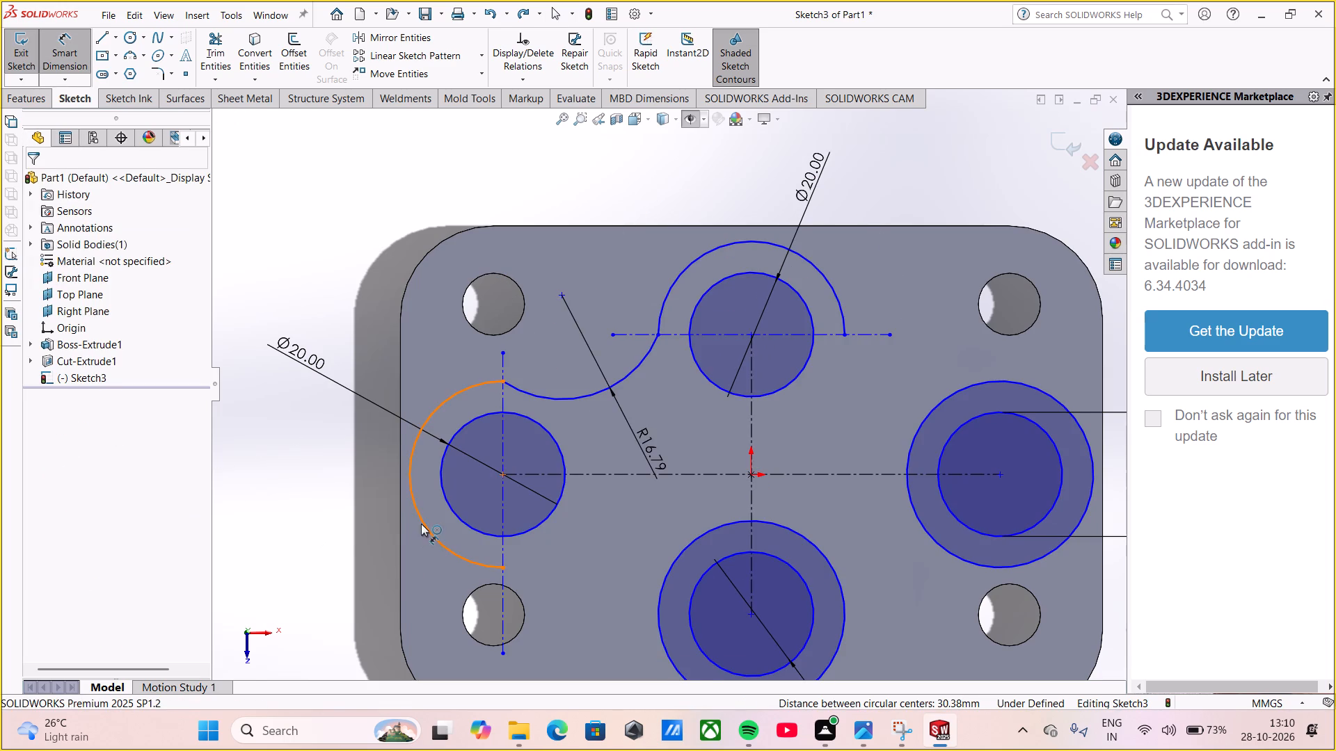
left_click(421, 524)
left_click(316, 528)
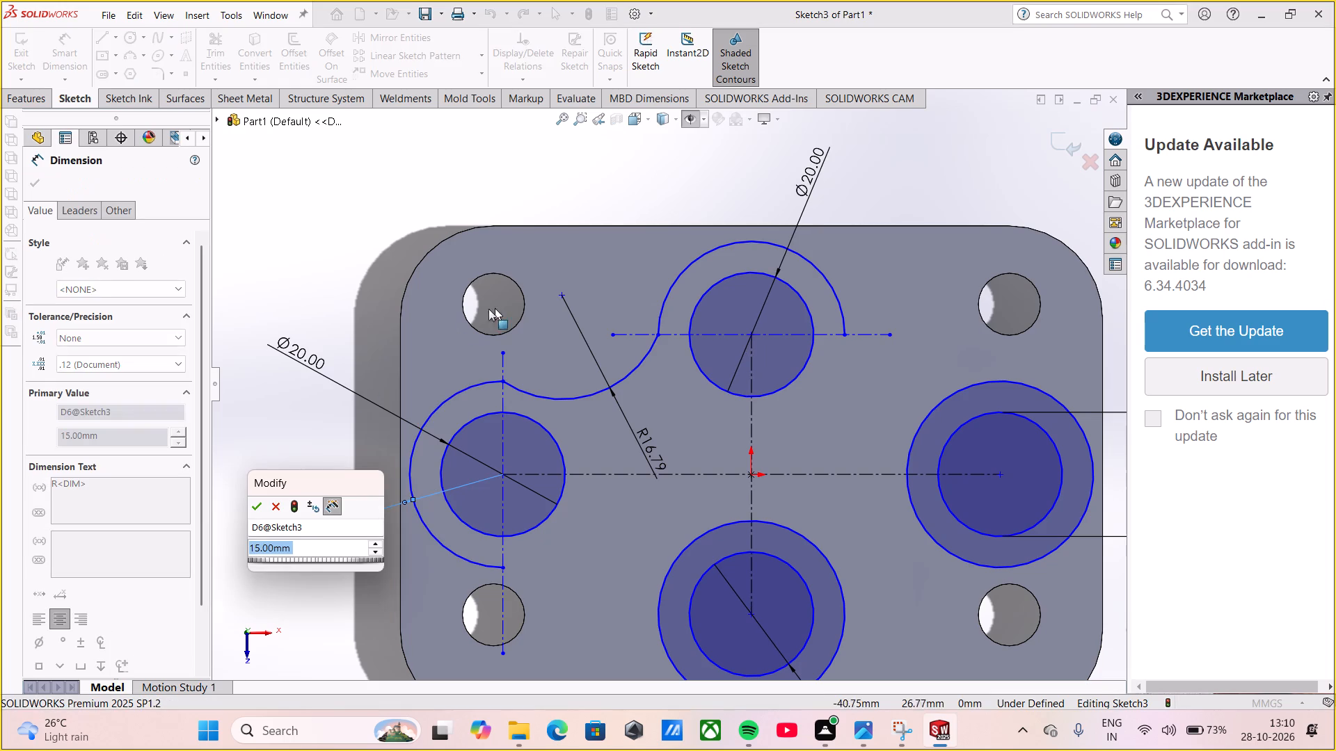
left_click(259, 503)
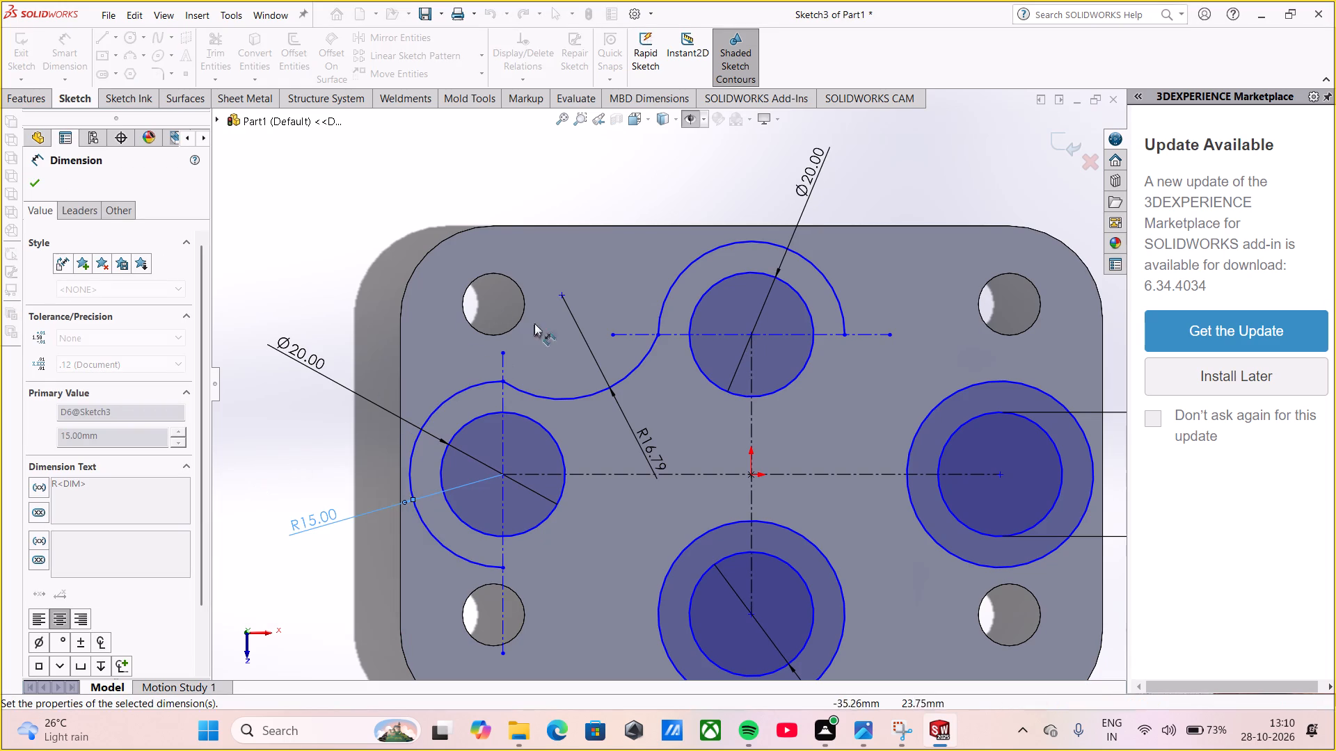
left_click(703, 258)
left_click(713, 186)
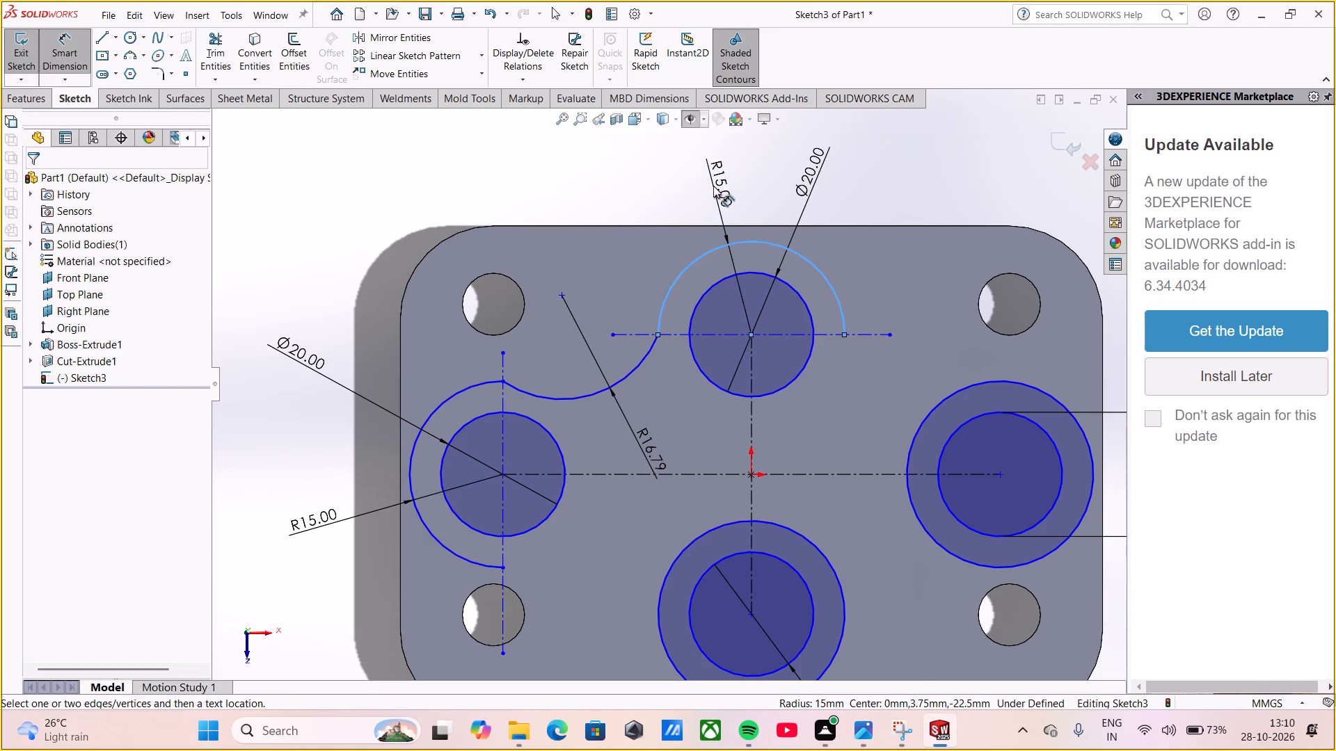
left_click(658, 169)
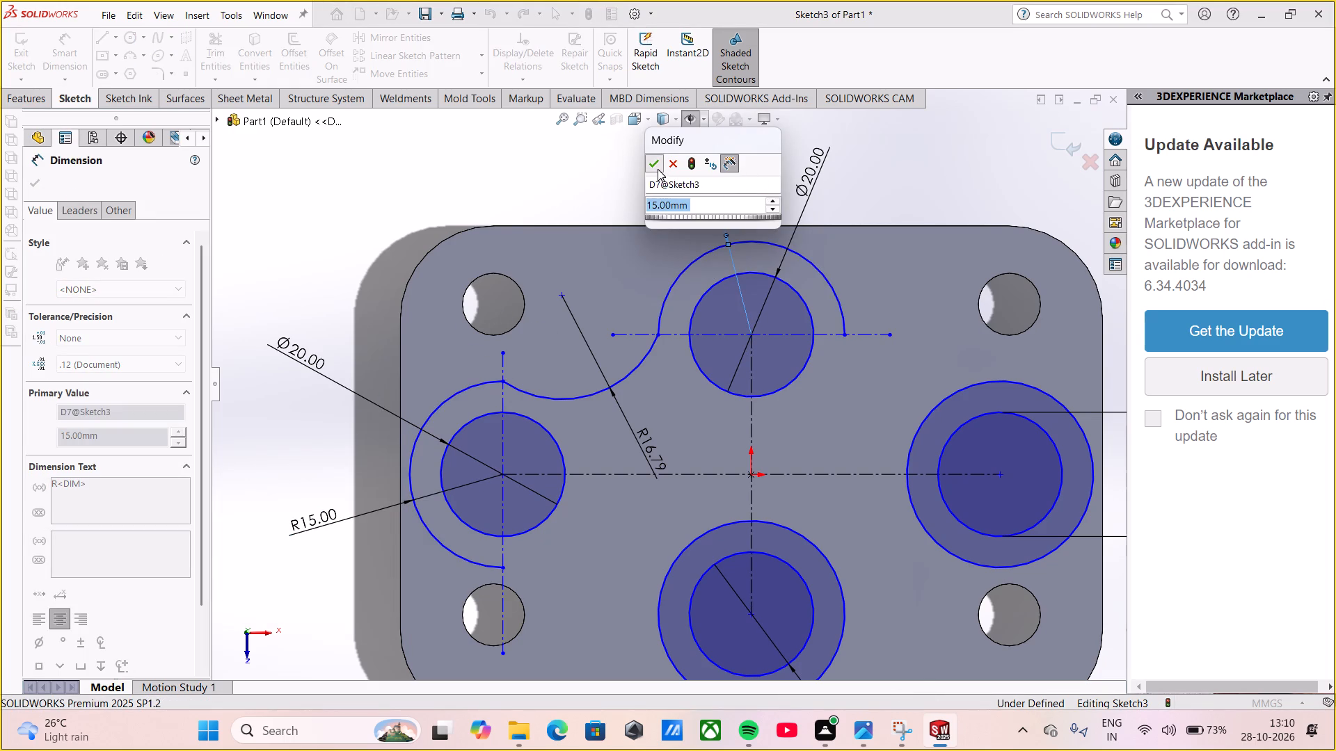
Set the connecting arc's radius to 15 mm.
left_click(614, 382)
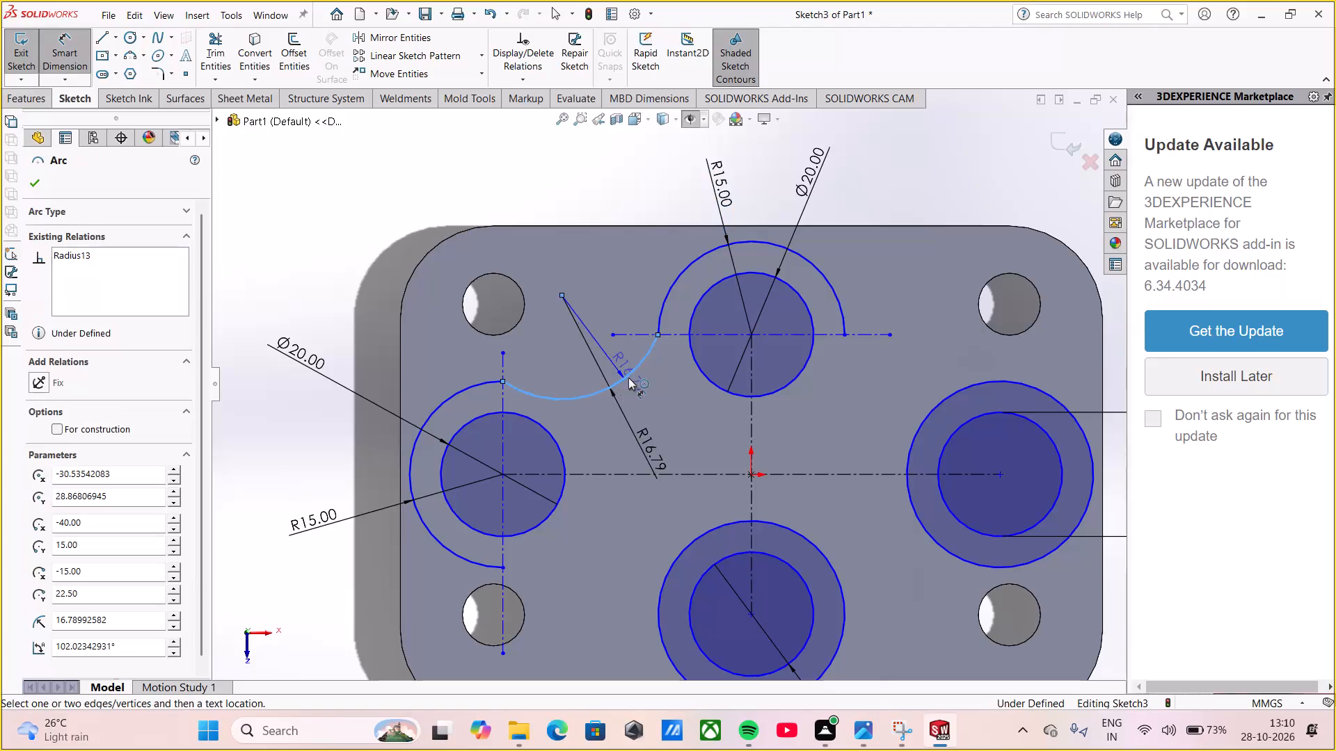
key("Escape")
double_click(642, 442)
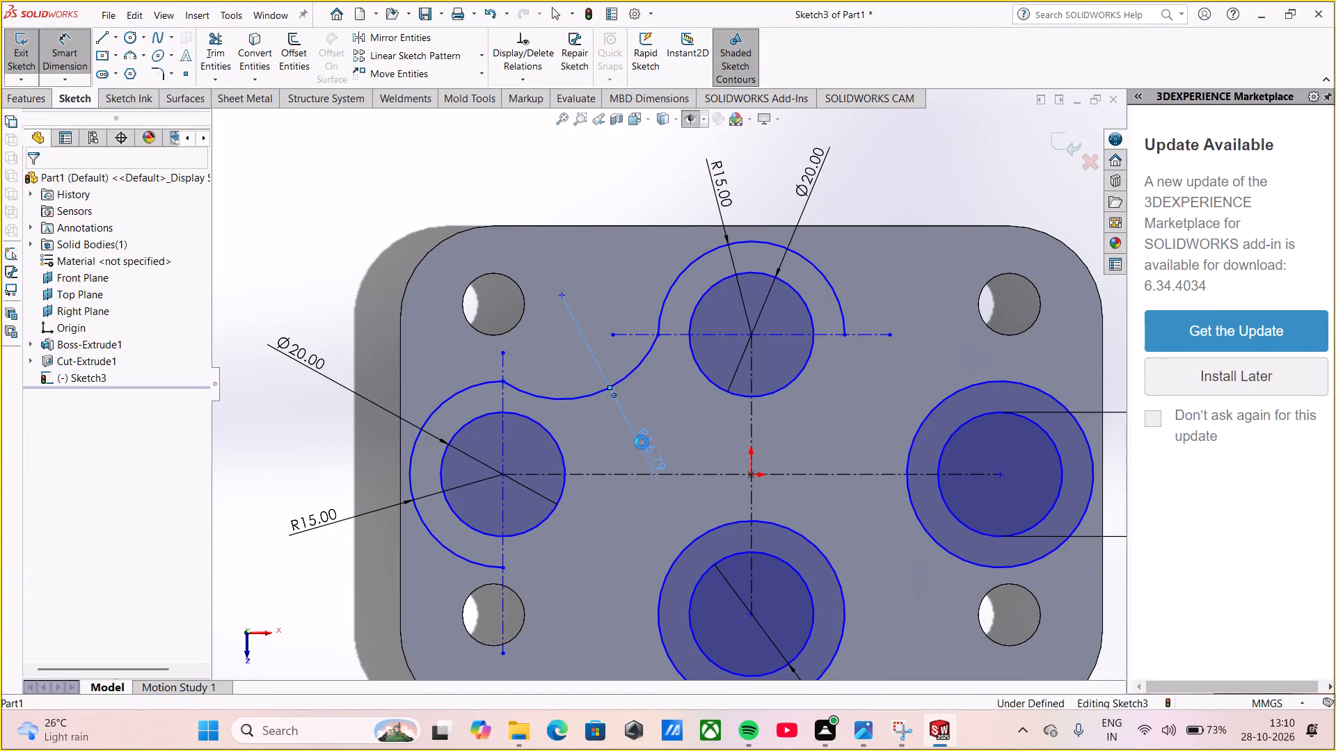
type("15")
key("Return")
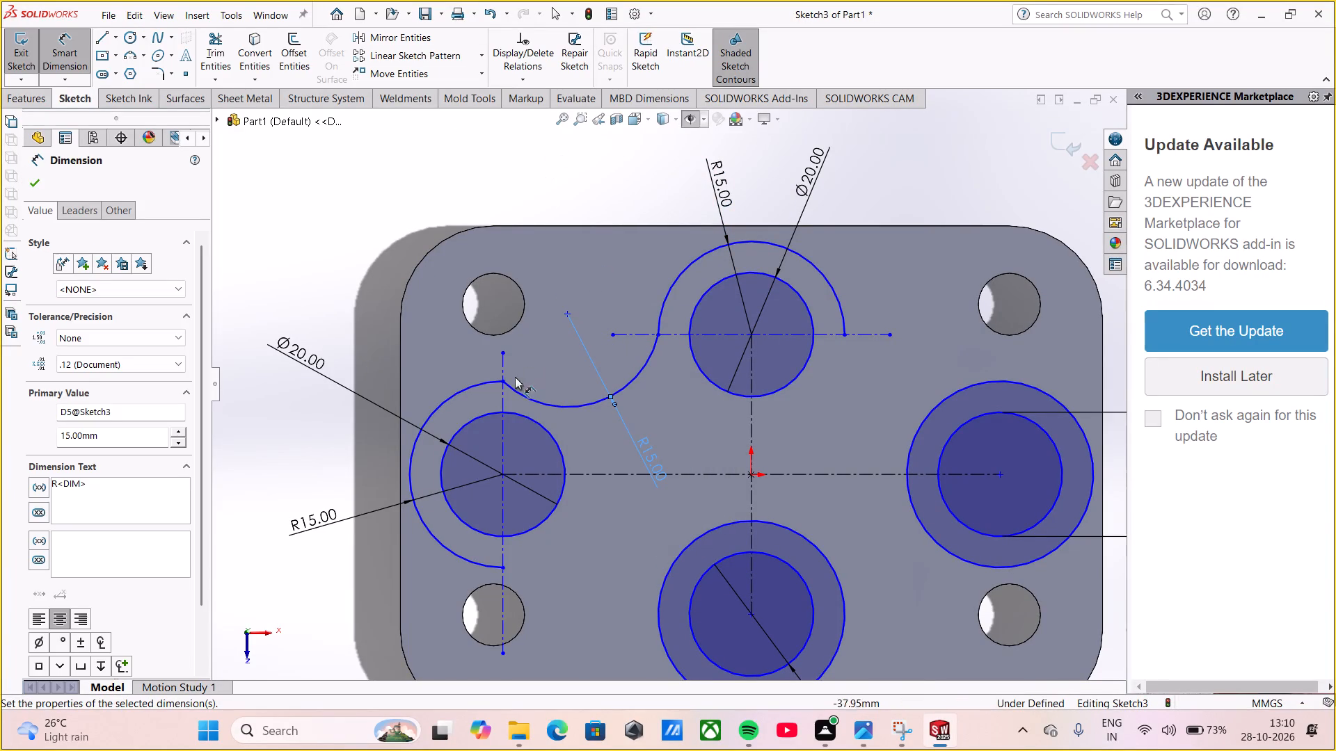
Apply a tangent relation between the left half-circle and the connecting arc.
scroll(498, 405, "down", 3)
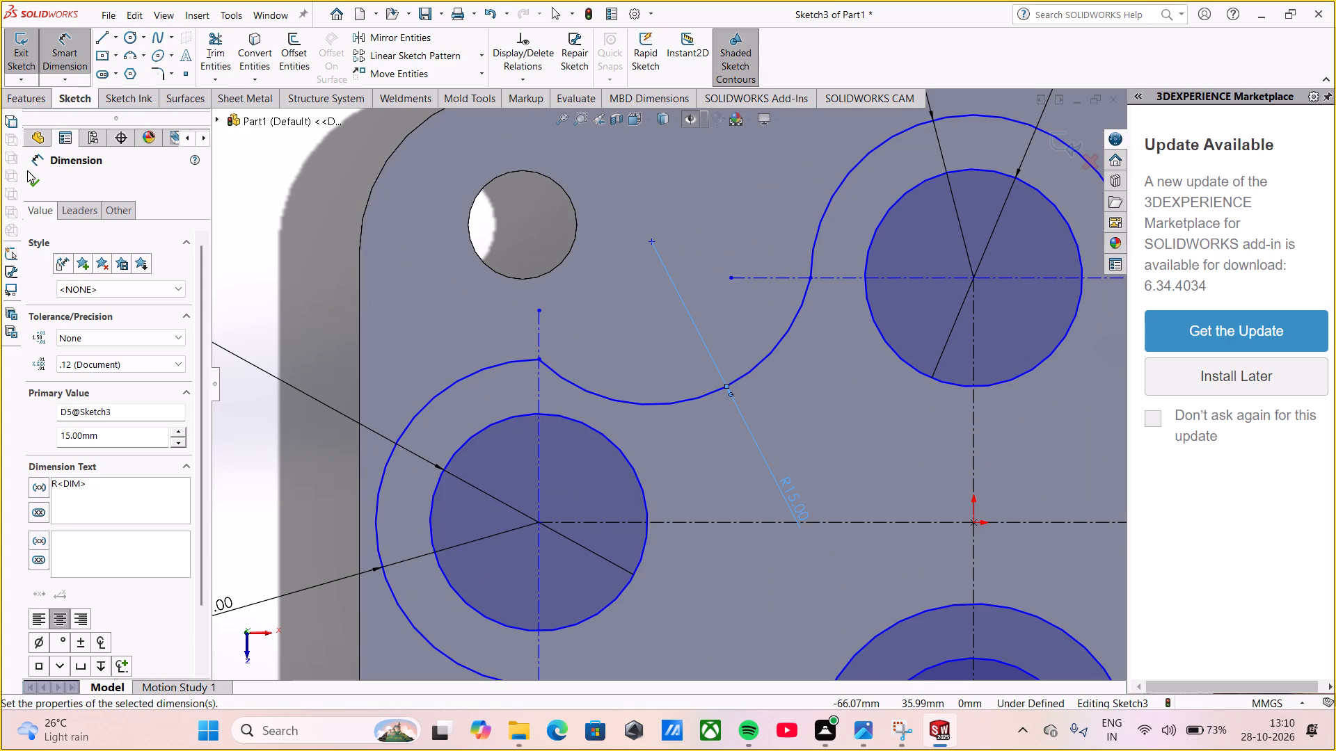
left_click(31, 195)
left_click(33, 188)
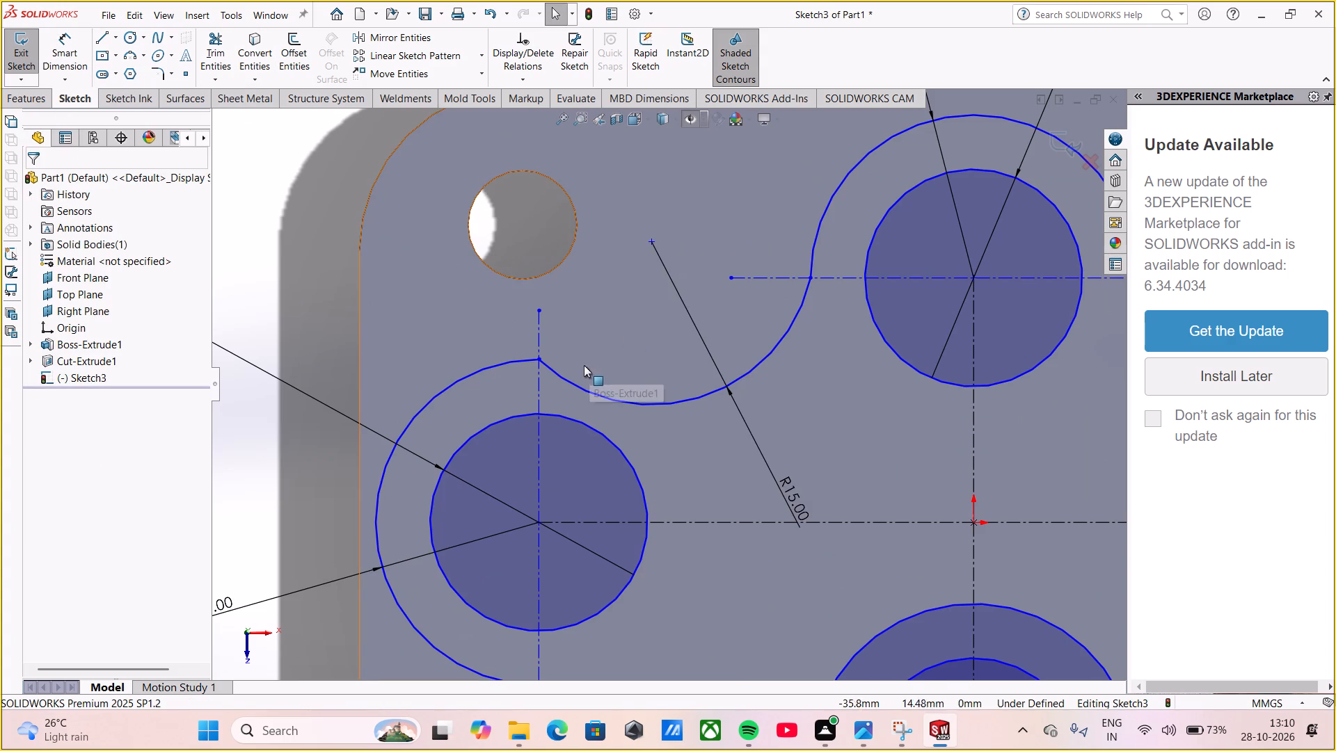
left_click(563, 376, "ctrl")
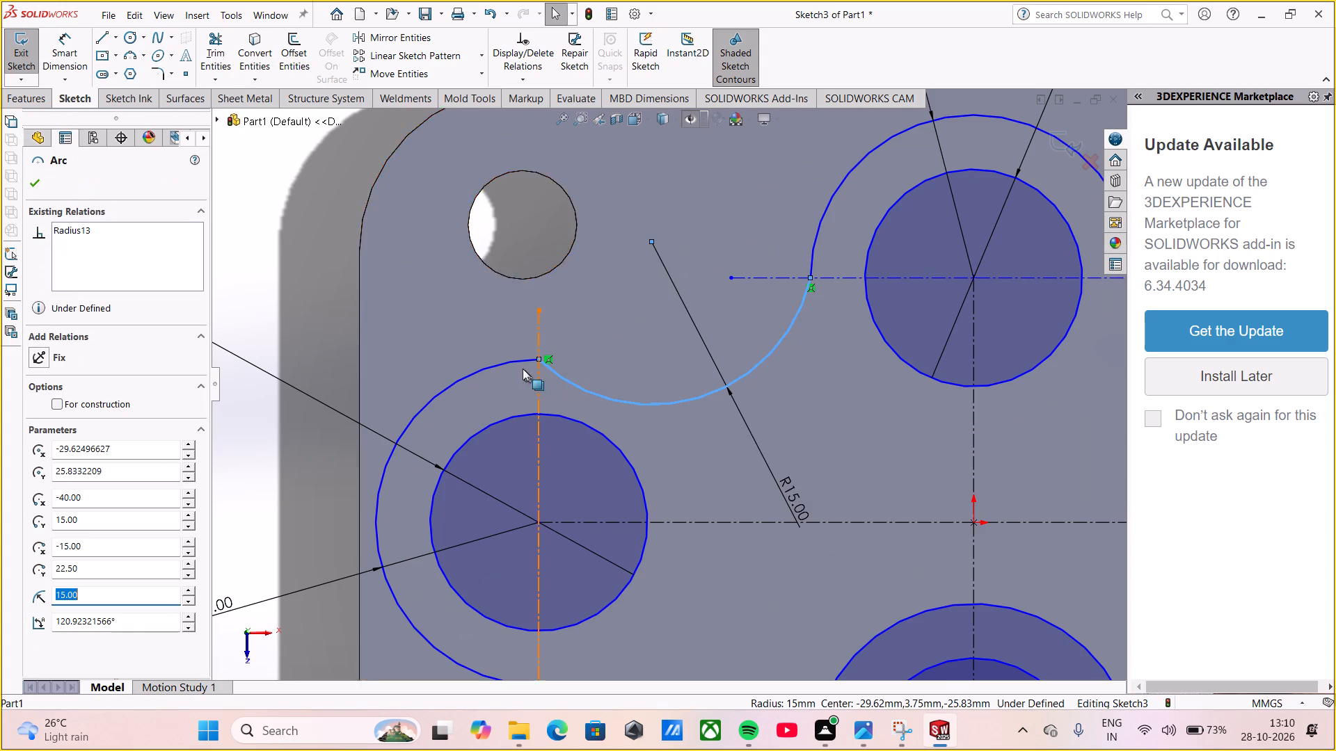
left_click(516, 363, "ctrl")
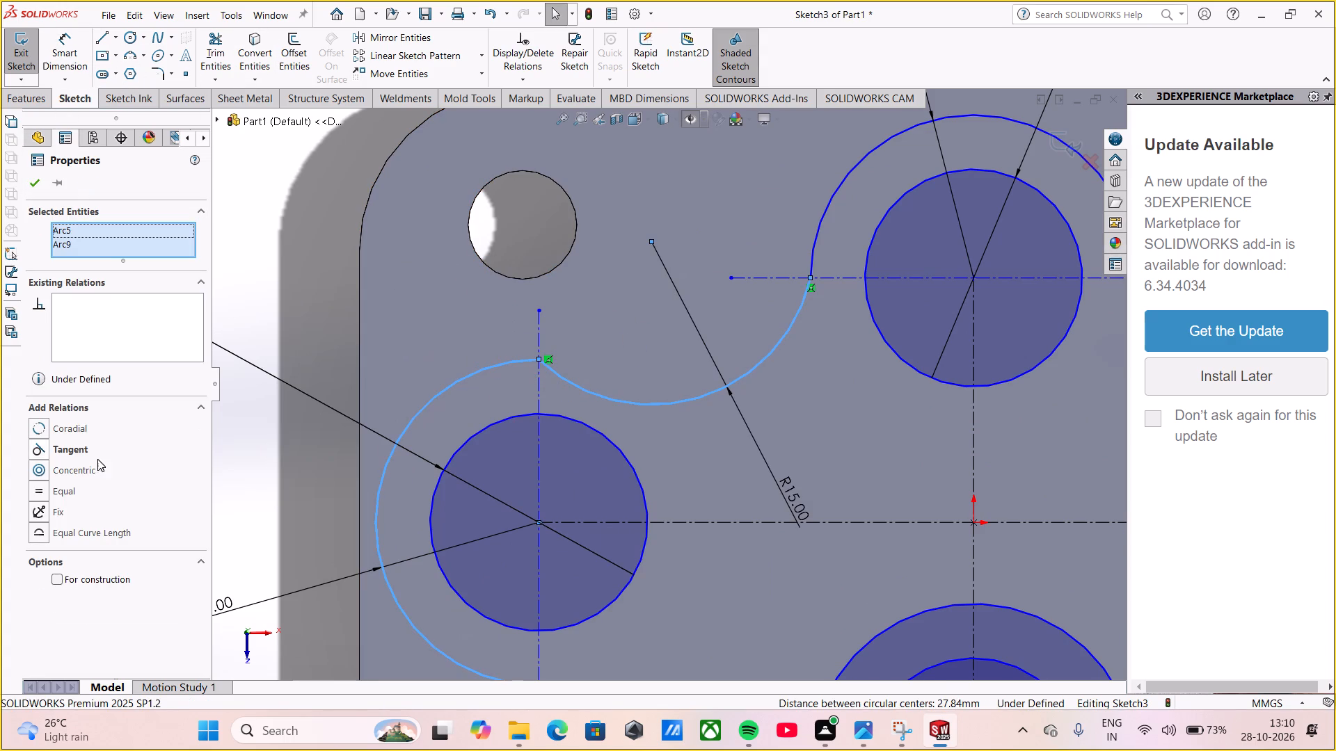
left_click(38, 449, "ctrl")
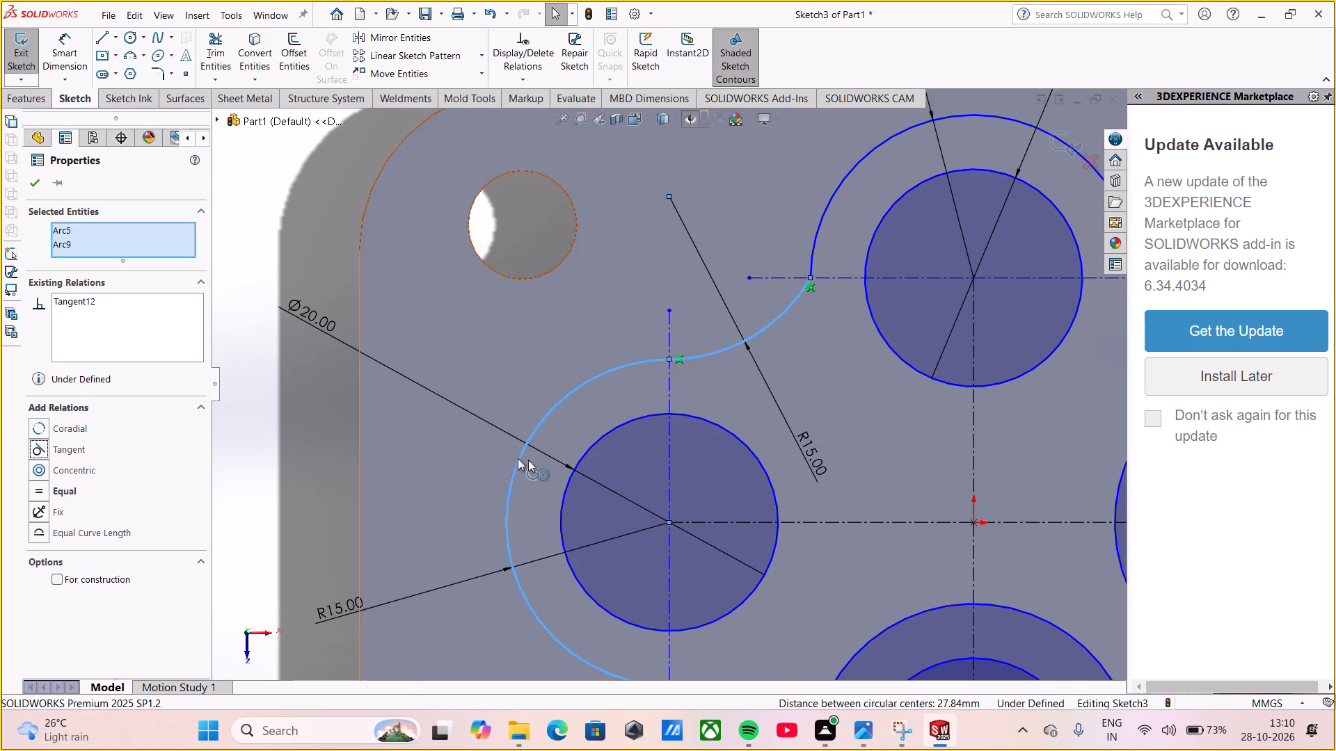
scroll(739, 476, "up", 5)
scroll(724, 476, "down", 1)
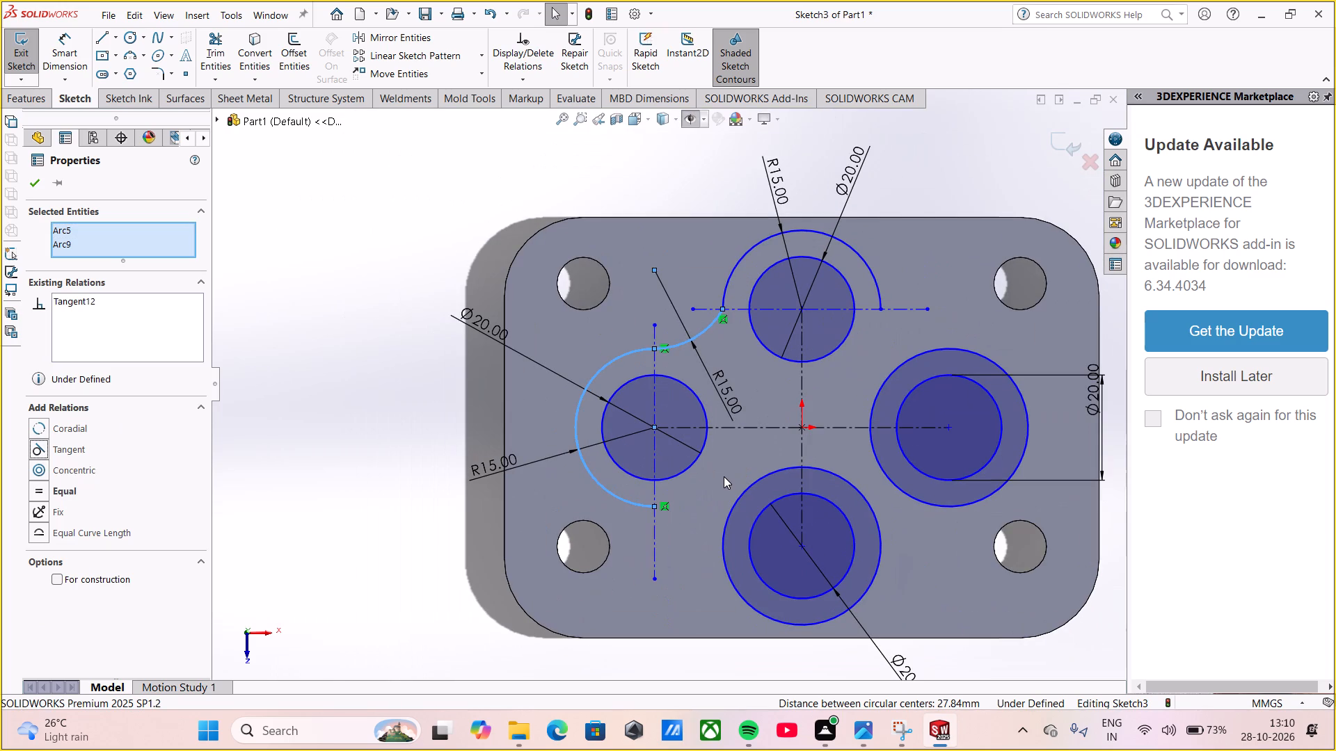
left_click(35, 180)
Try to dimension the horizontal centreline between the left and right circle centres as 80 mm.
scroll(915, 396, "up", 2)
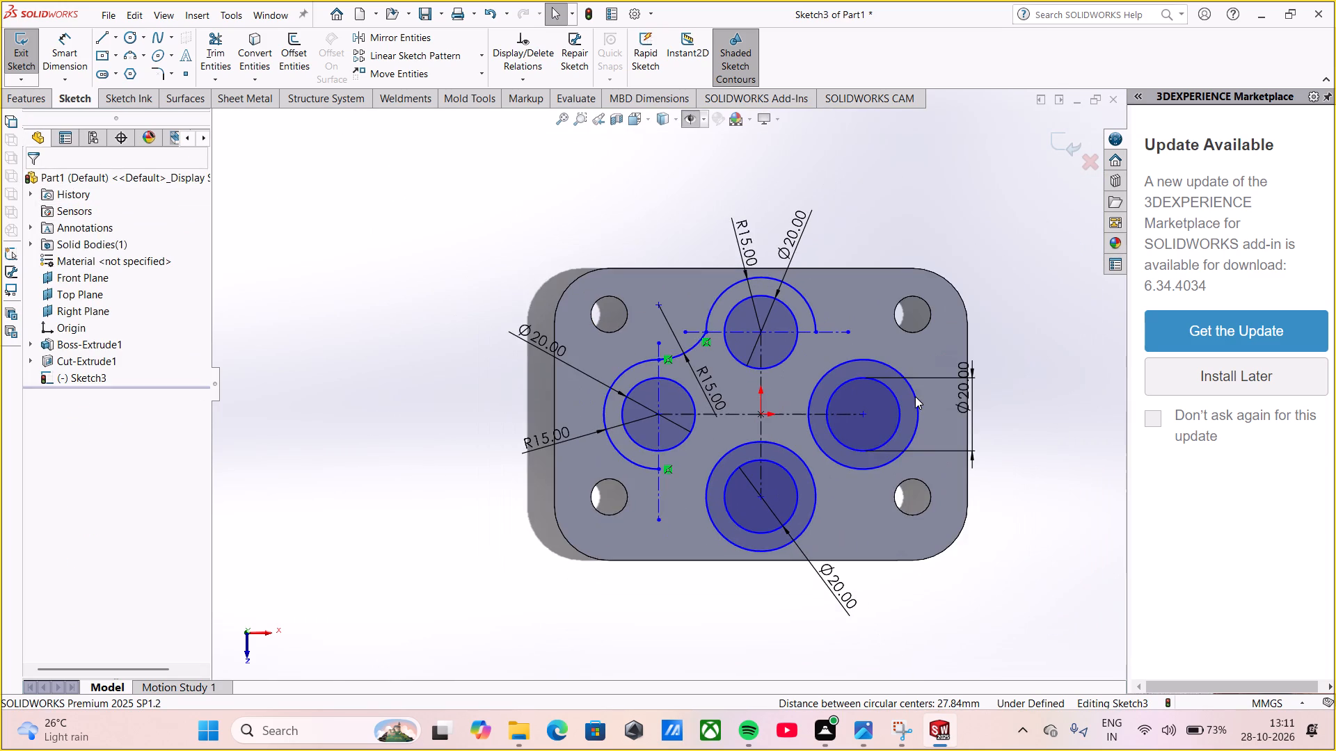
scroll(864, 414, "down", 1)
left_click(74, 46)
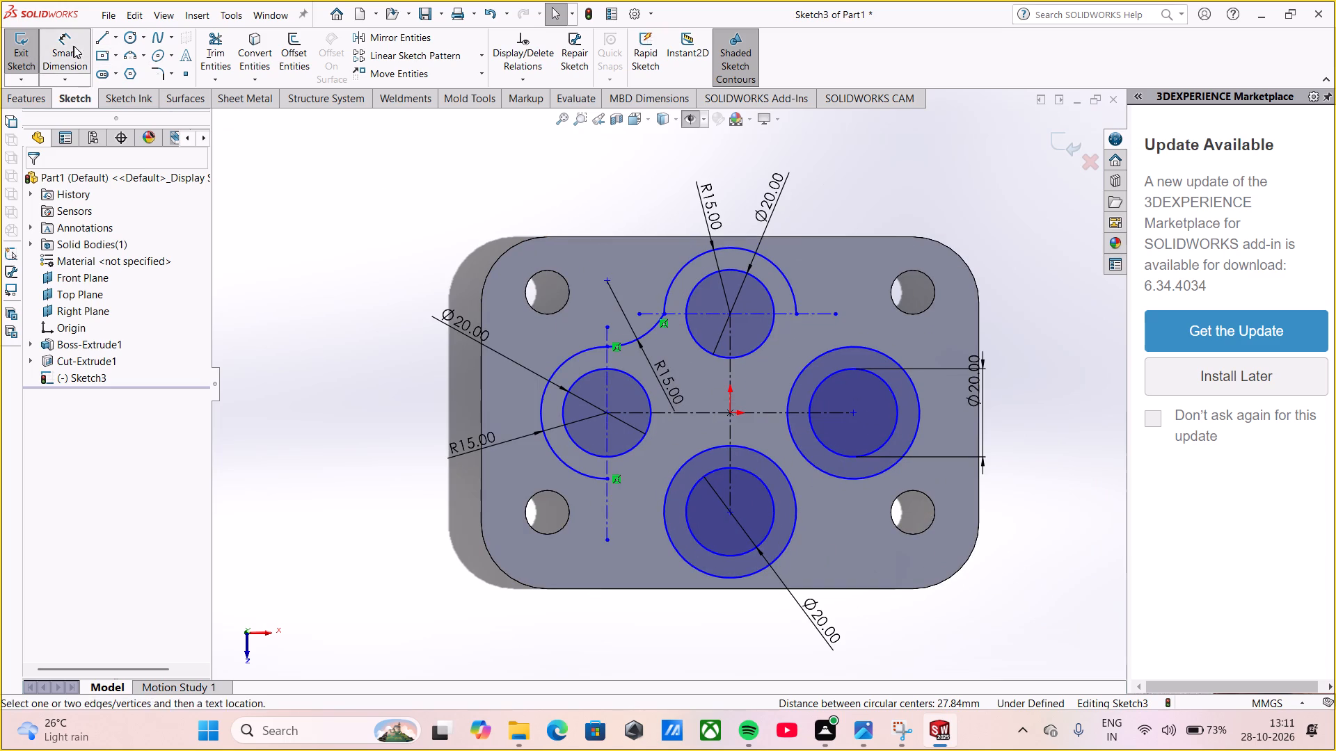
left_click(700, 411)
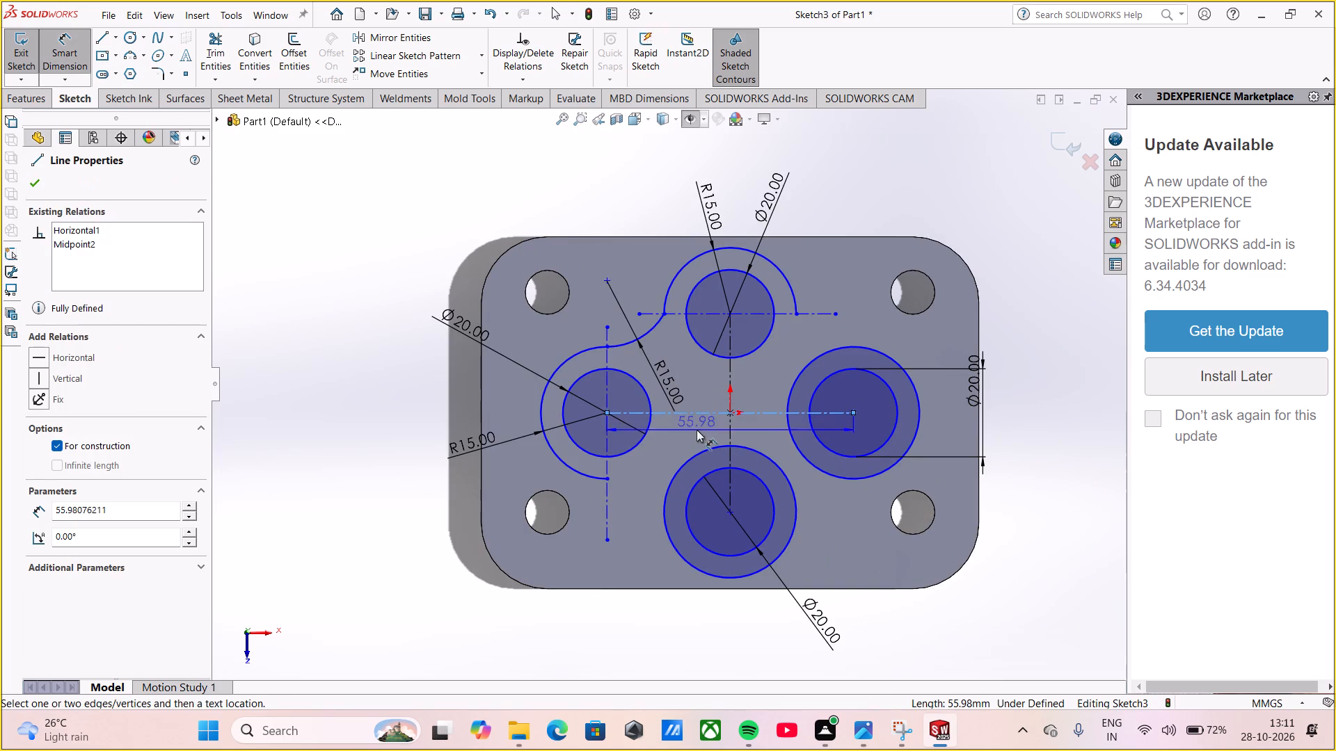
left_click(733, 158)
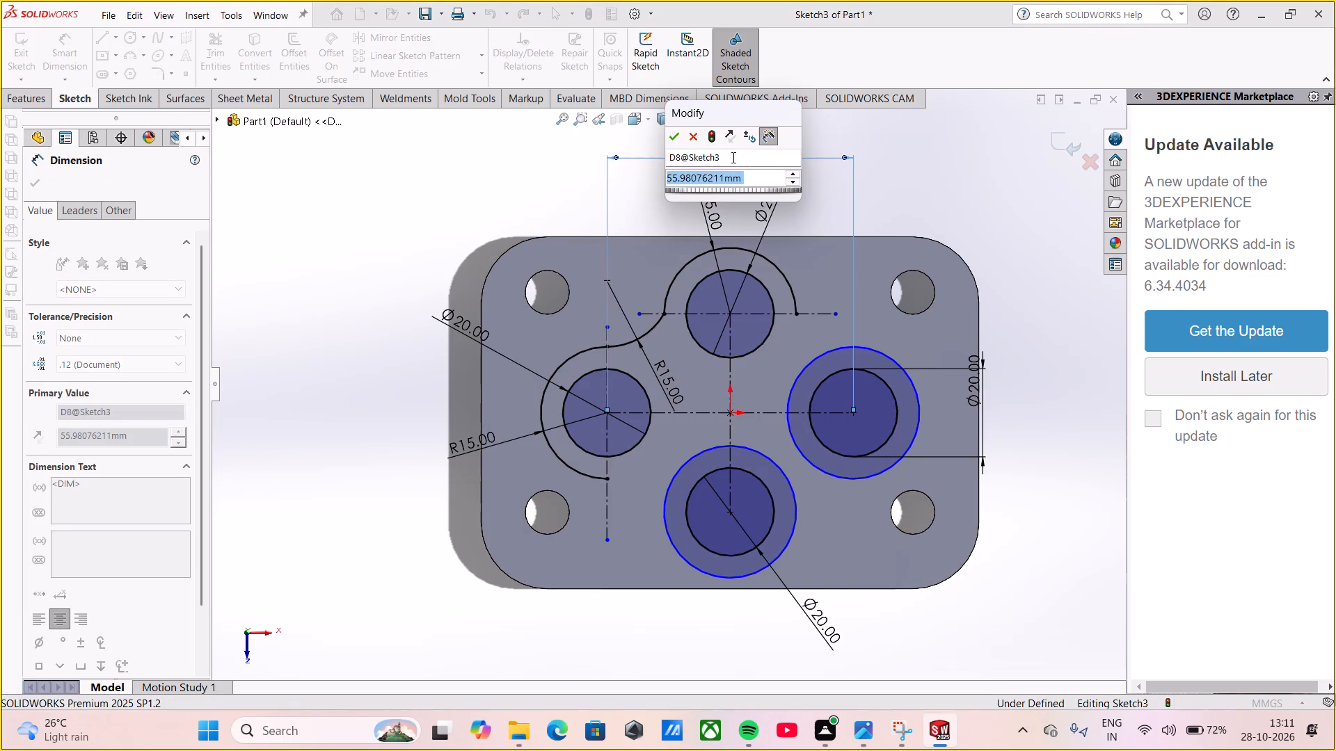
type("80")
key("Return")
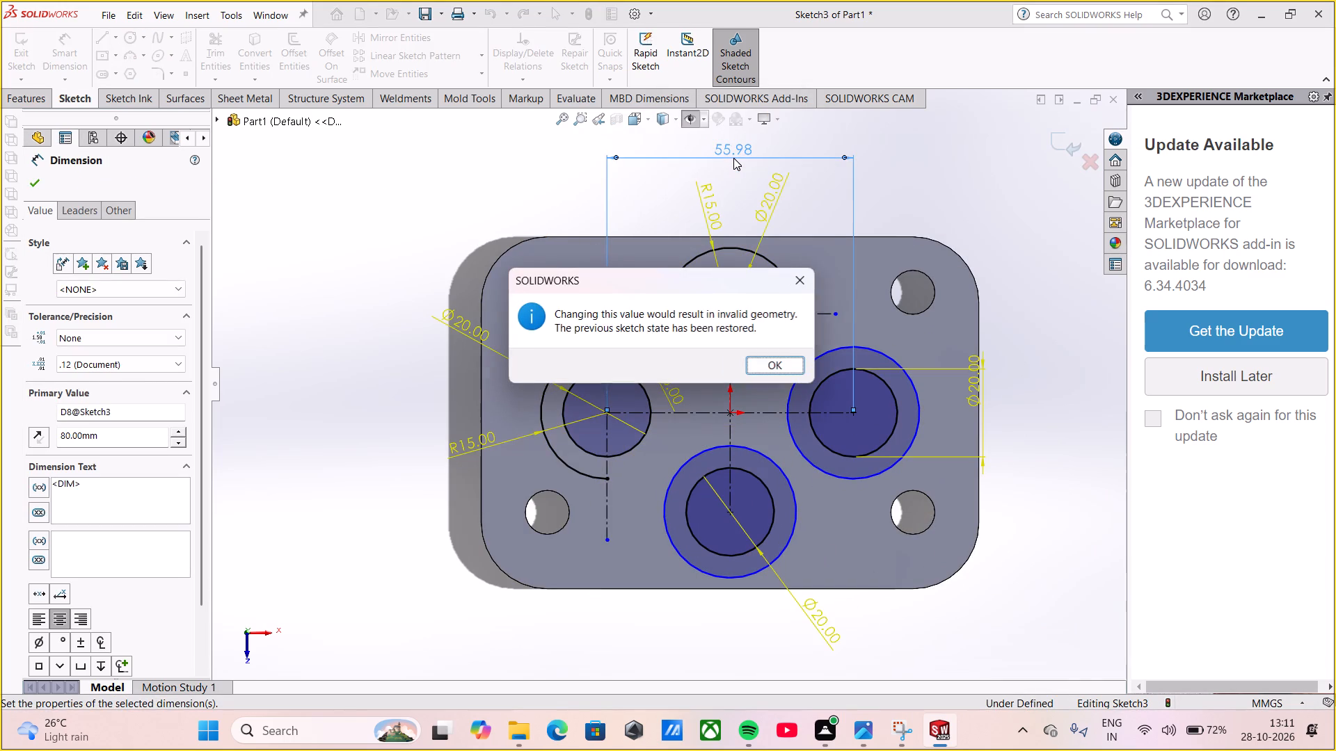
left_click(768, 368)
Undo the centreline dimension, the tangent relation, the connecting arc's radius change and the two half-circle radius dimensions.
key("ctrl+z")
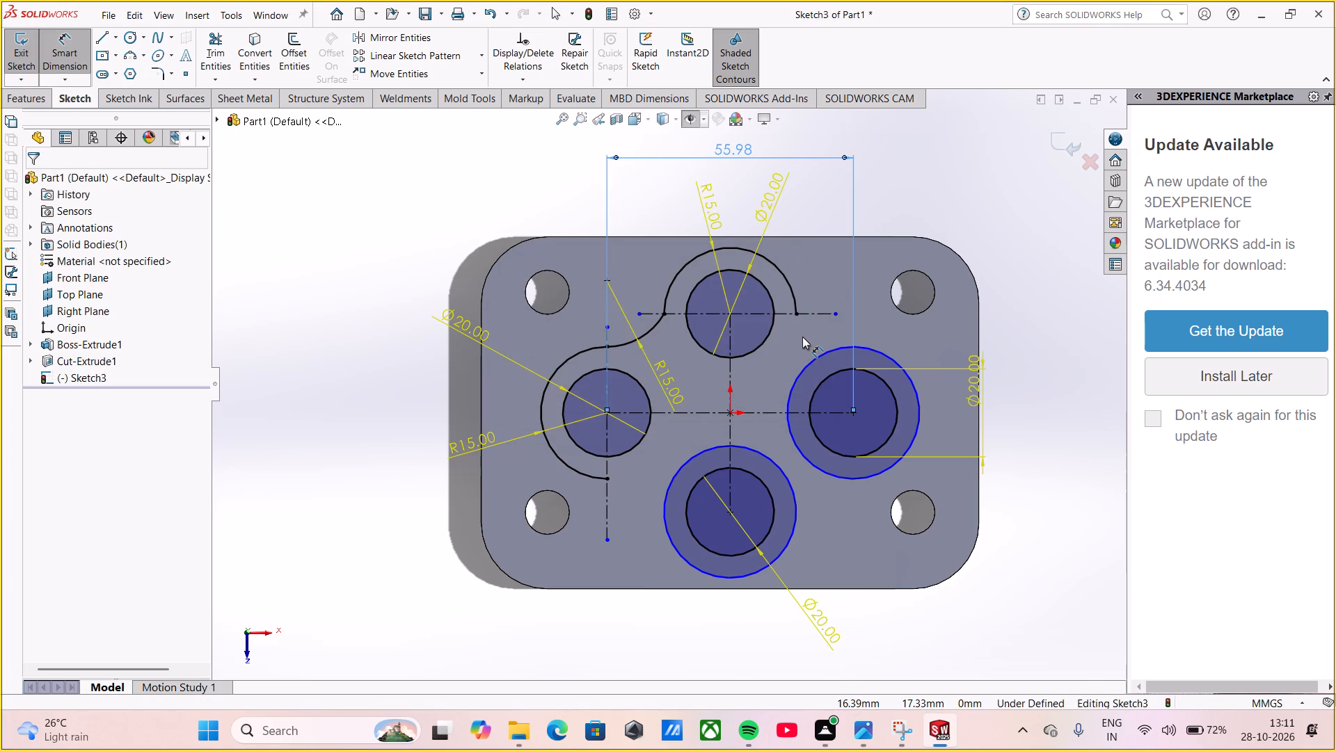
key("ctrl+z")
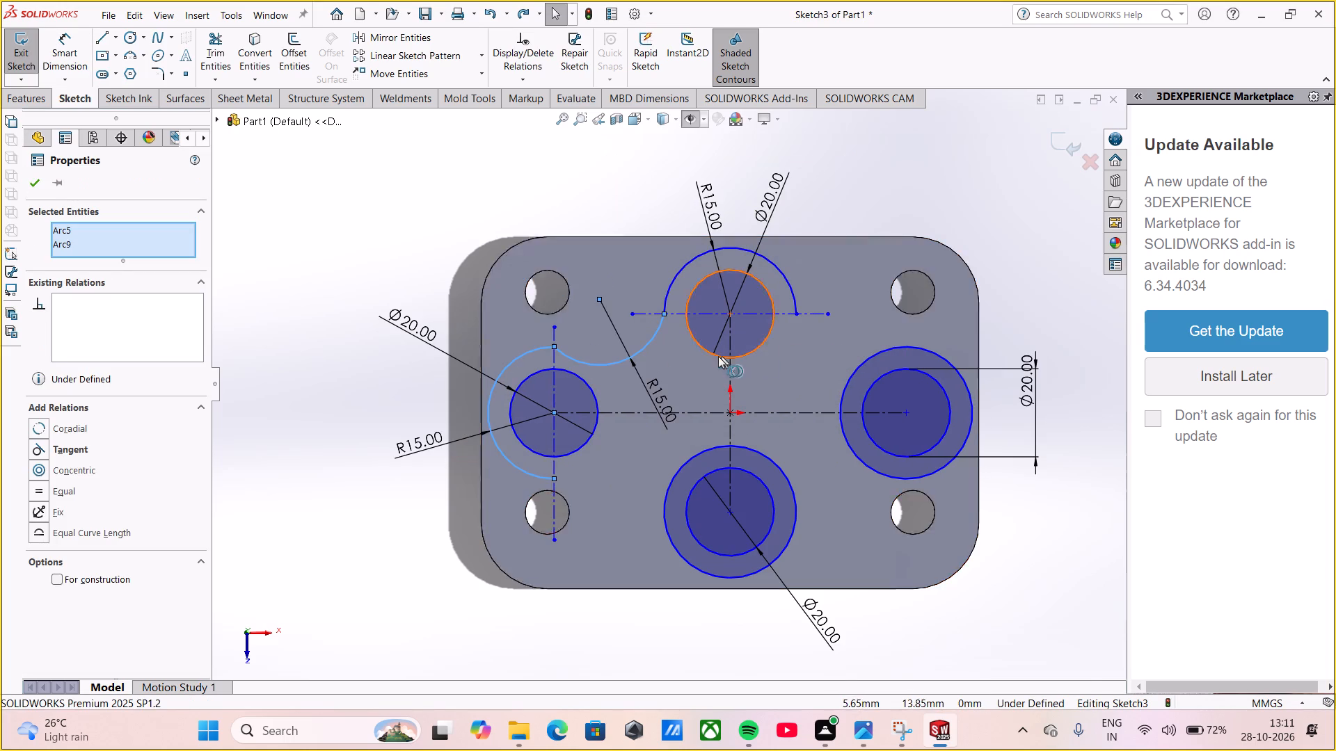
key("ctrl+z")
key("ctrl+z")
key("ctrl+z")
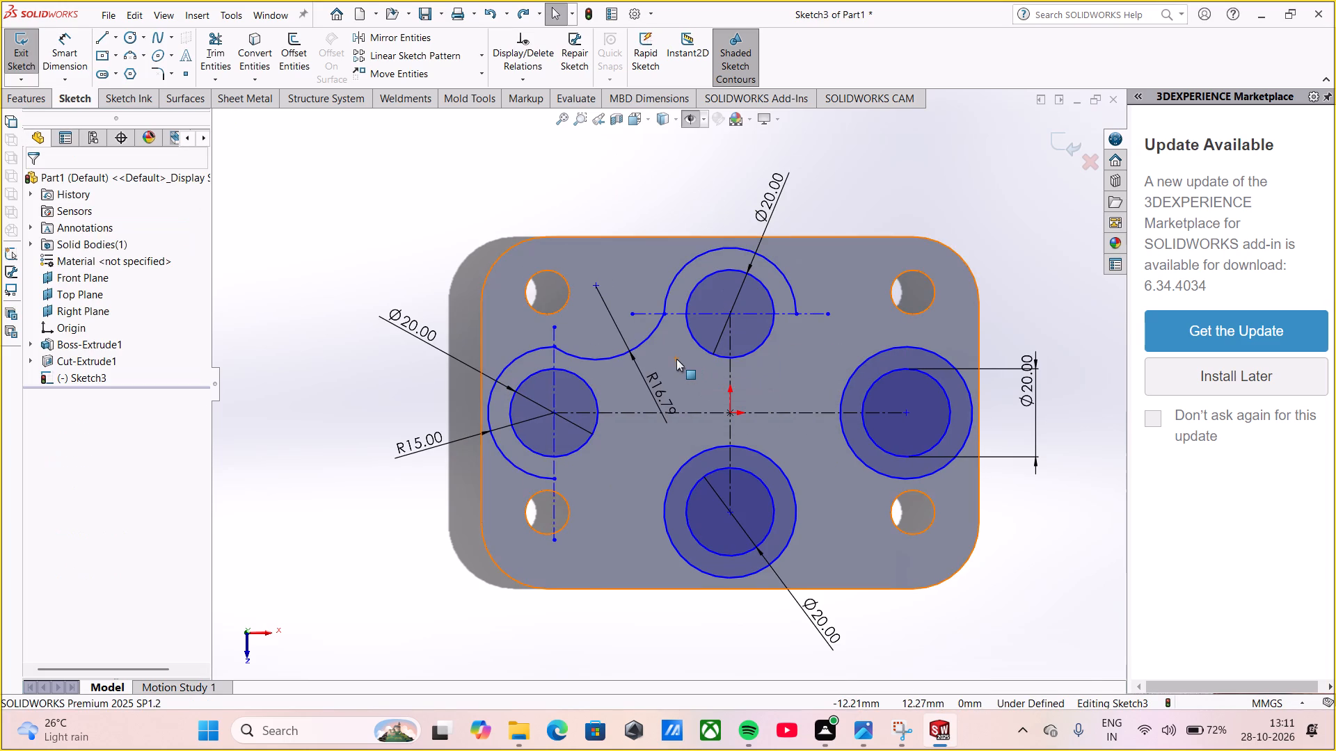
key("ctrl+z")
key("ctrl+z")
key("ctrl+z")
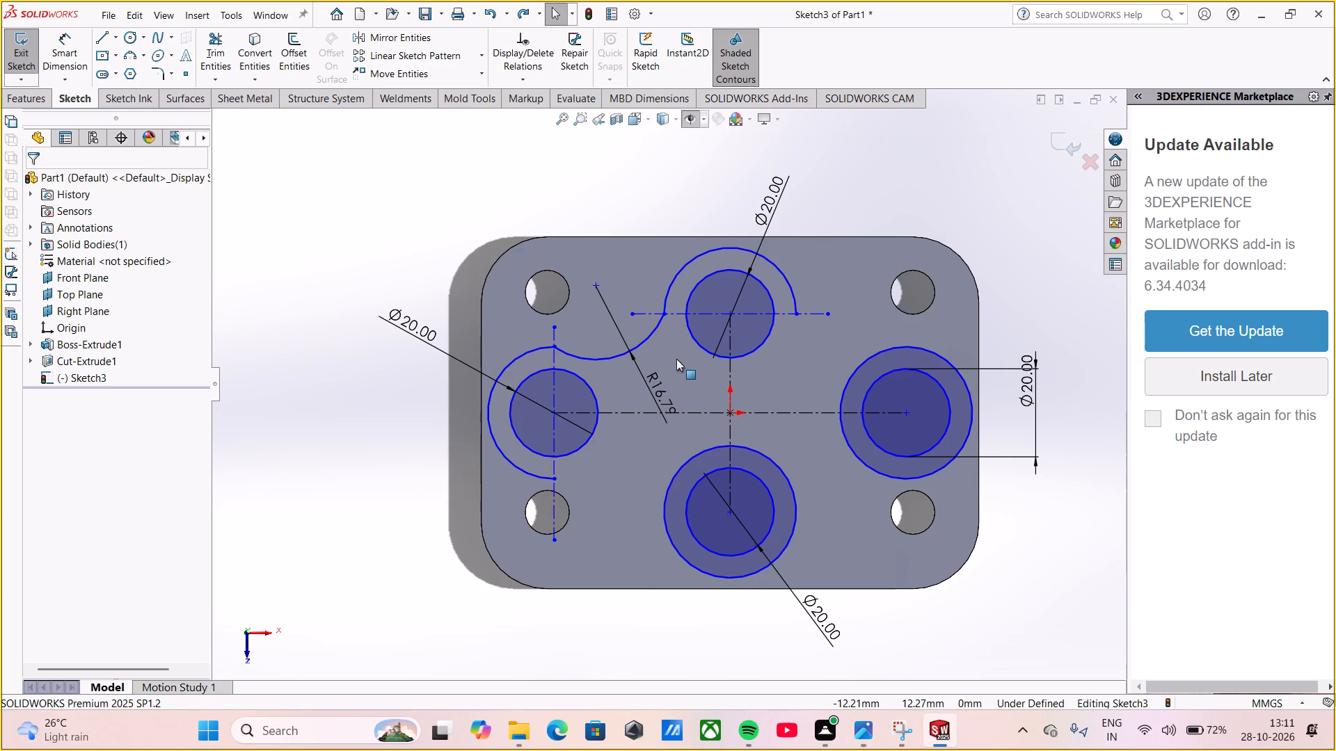
Undo the connecting arc with its radius dimension and the trims of the left and upper outer circles.
key("ctrl+z")
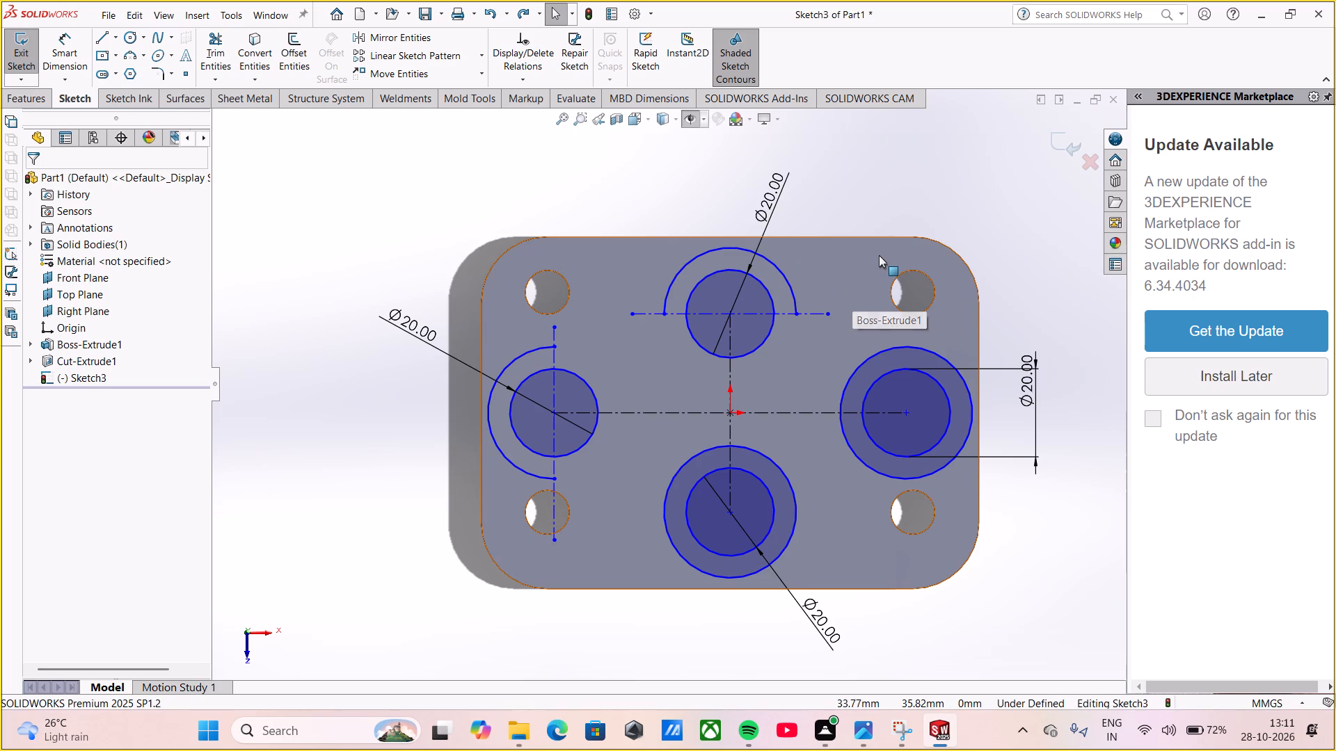
key("ctrl+z")
key("ctrl+z")
key("ctrl+z")
key("ctrl+z")
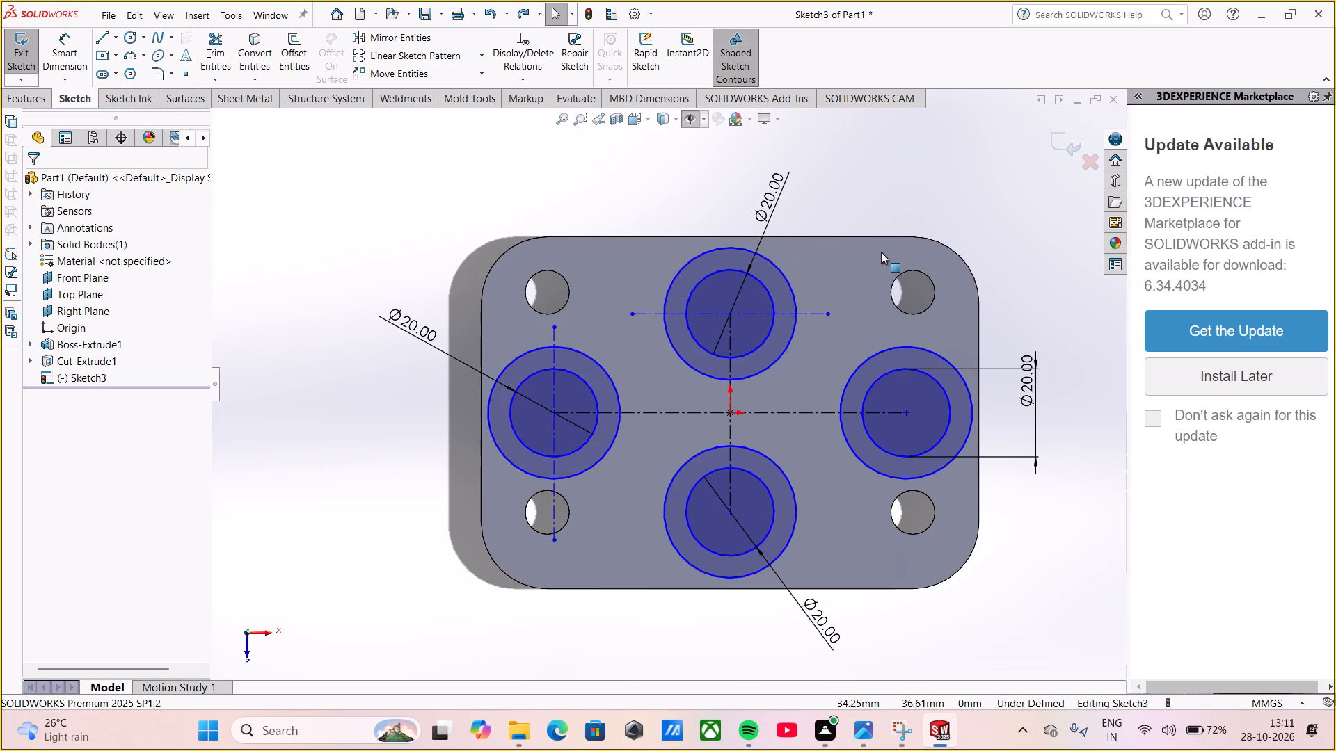
Dimension the direct distance between the centres of the left and upper circles.
left_click(133, 40)
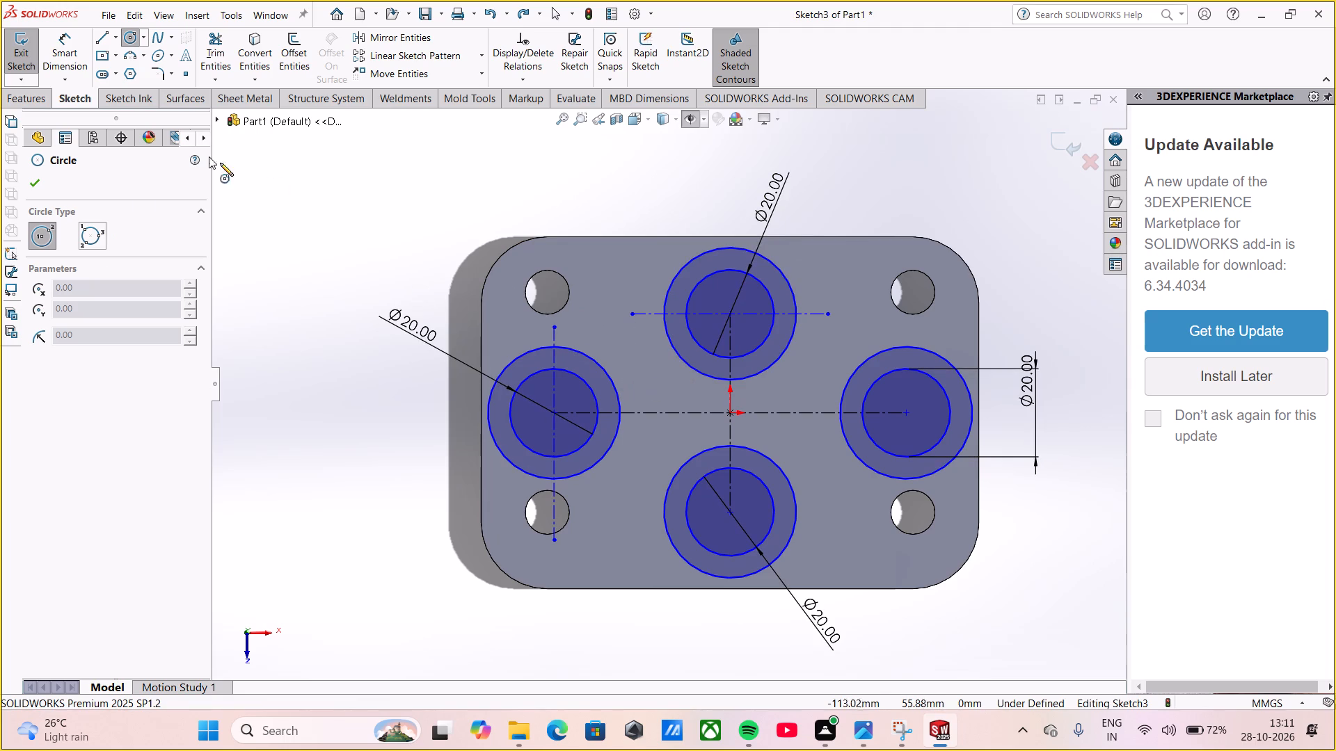
left_click(67, 42)
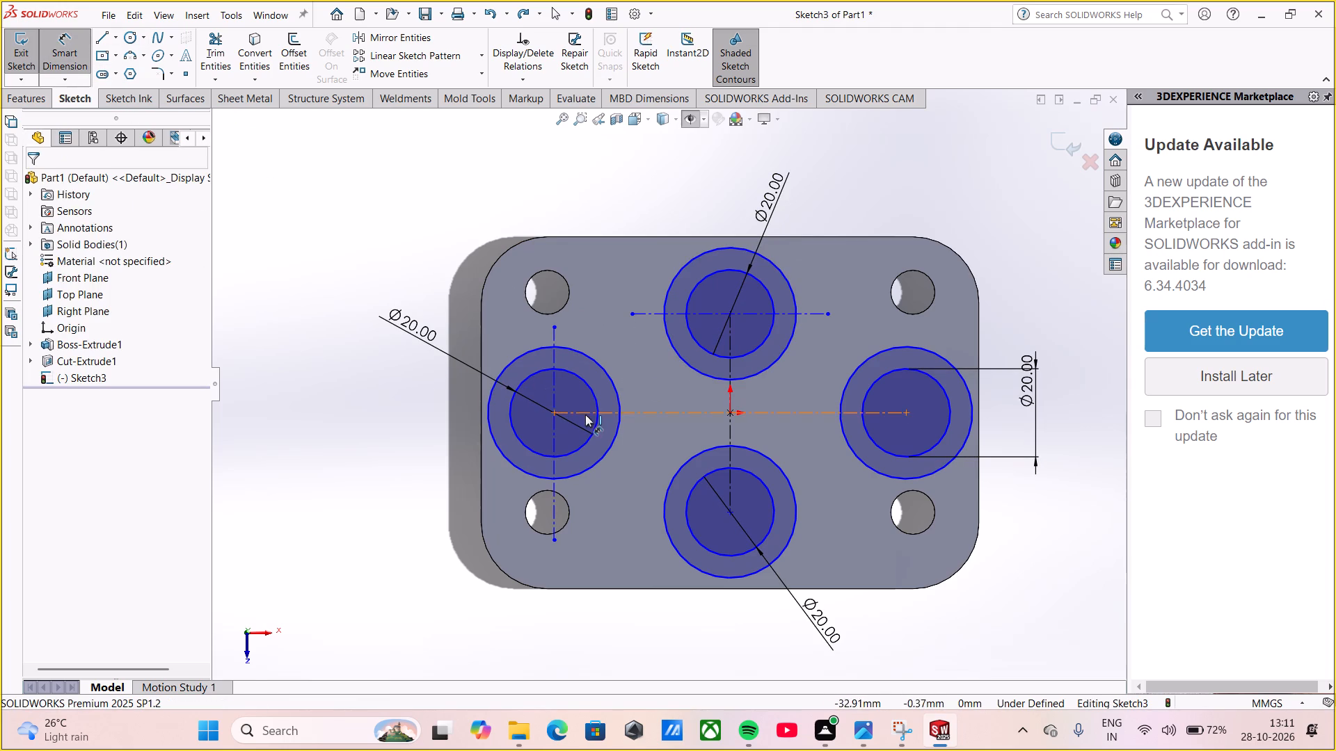
left_click(555, 414)
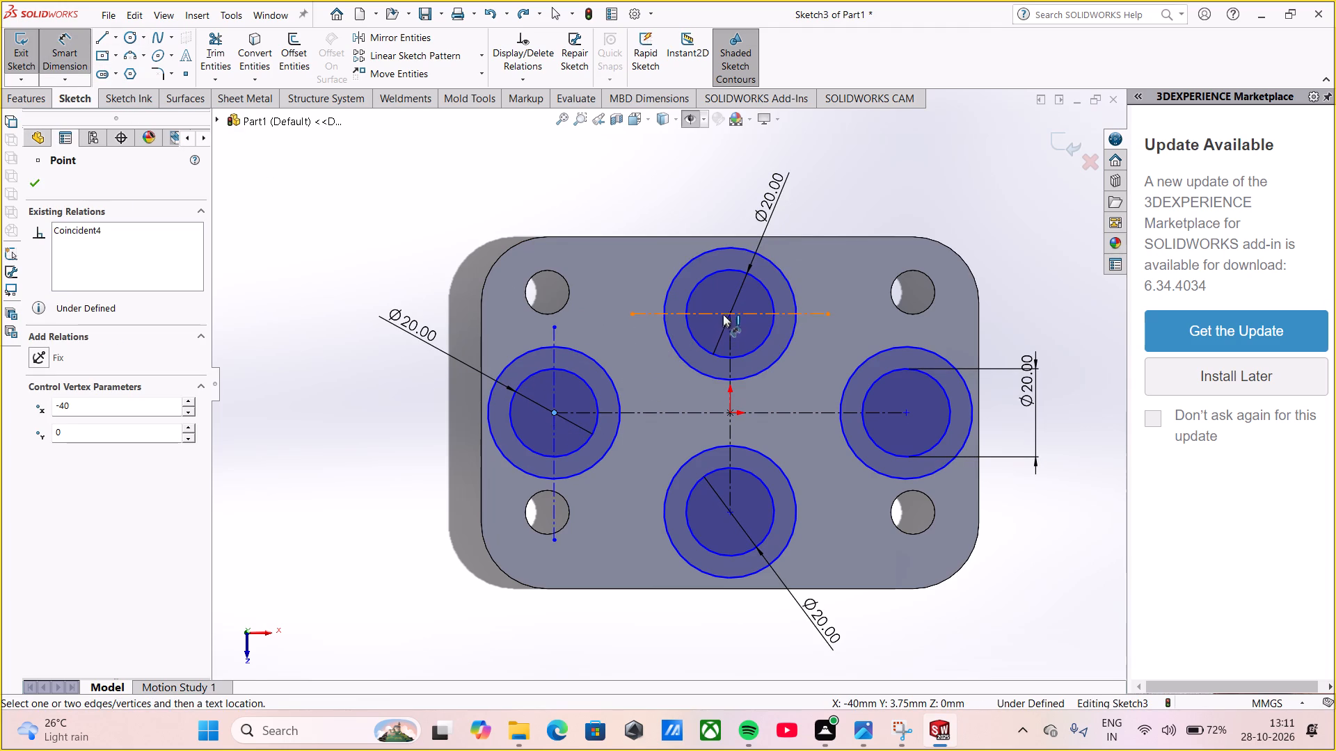
left_click(729, 312)
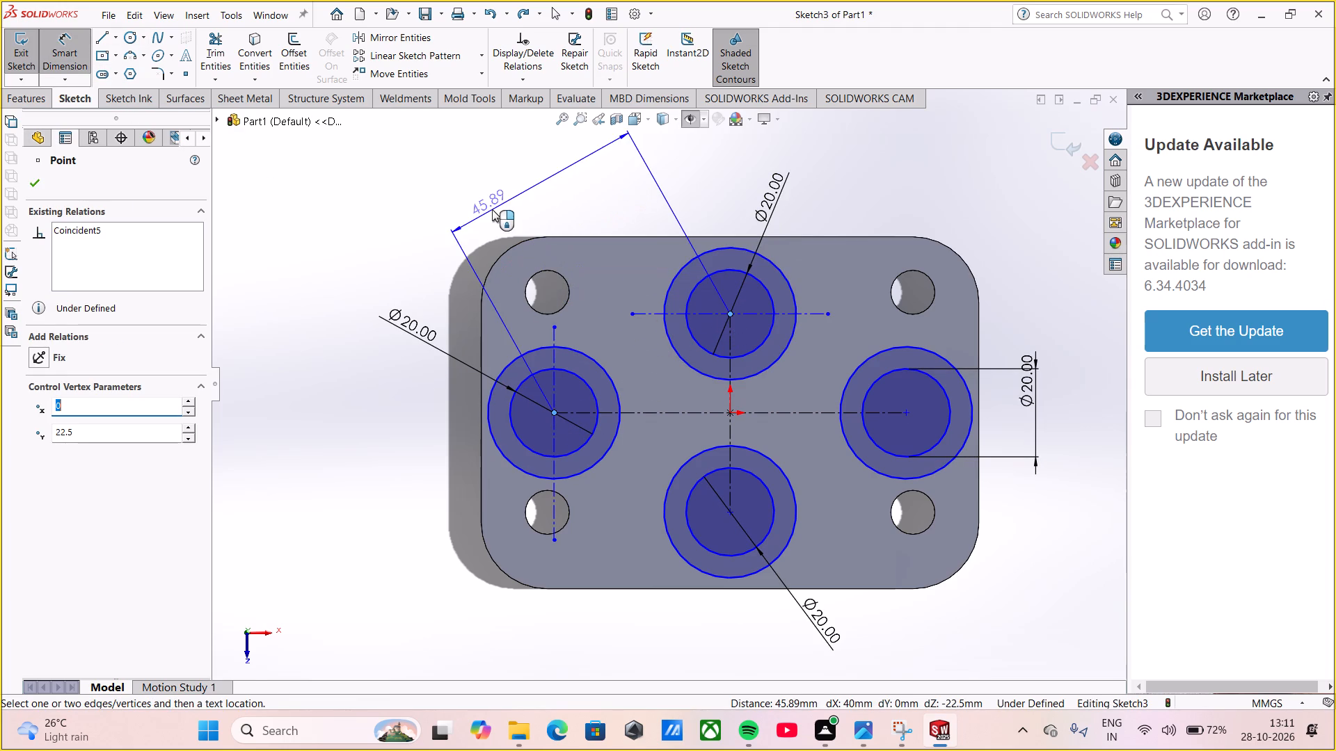
left_click(541, 184)
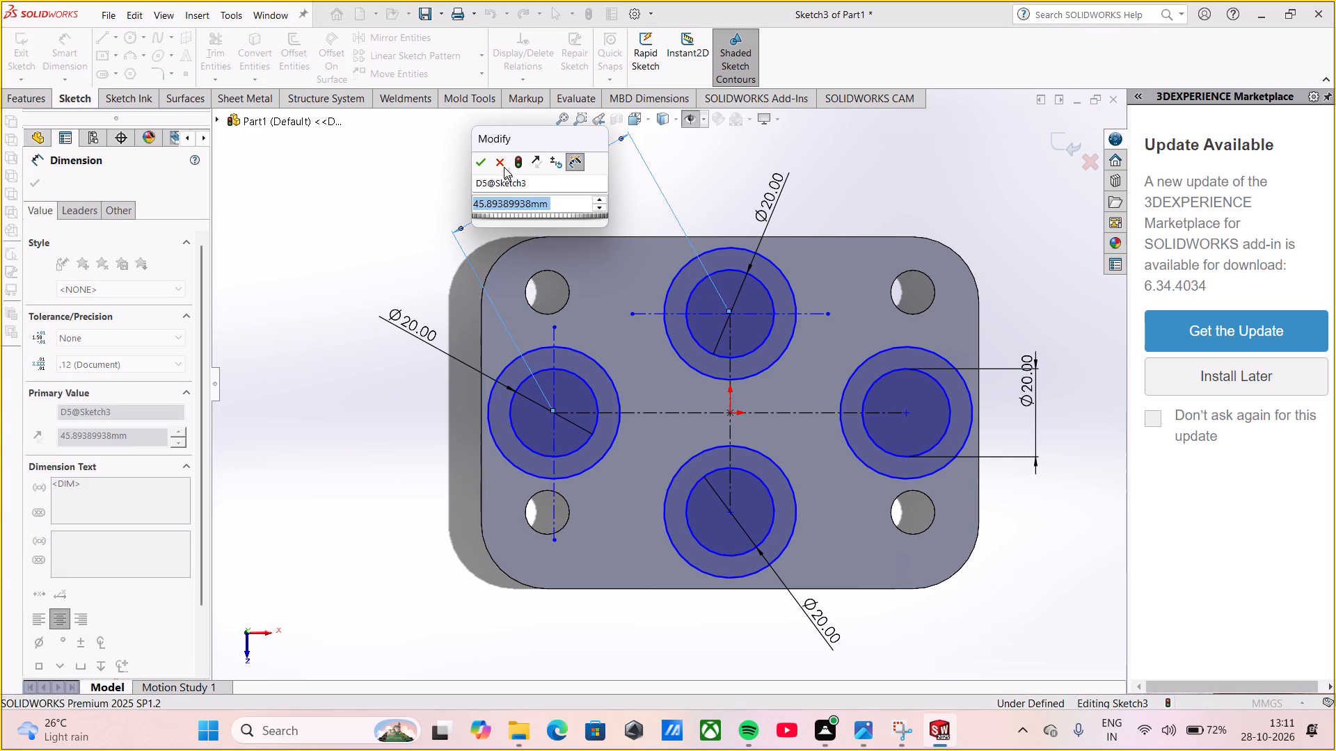
left_click(503, 159)
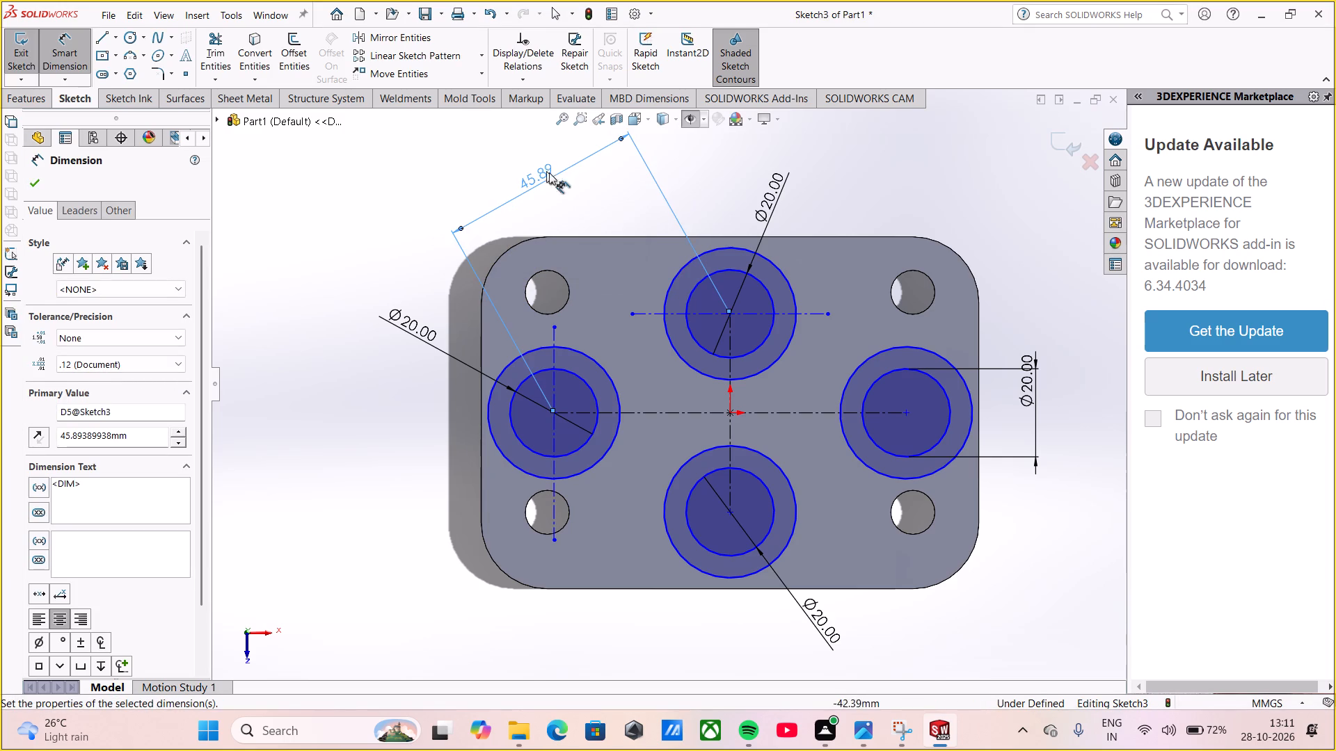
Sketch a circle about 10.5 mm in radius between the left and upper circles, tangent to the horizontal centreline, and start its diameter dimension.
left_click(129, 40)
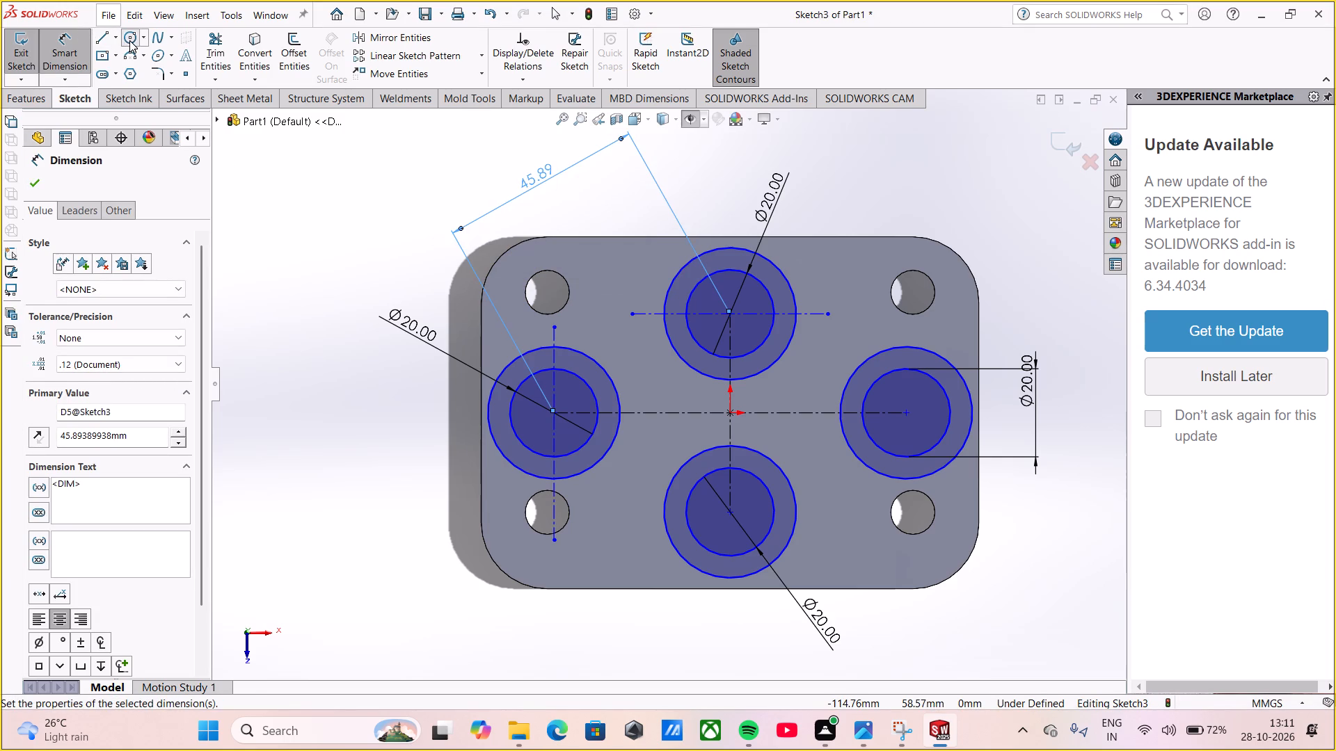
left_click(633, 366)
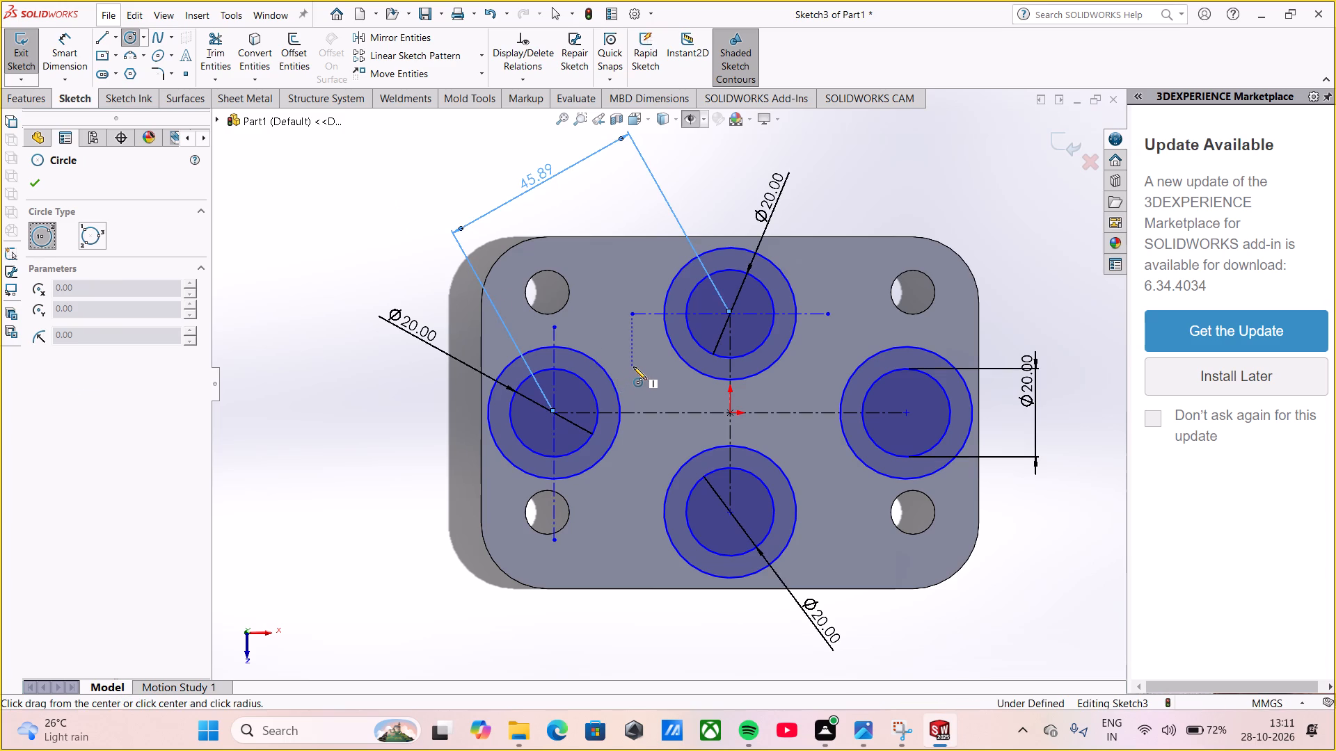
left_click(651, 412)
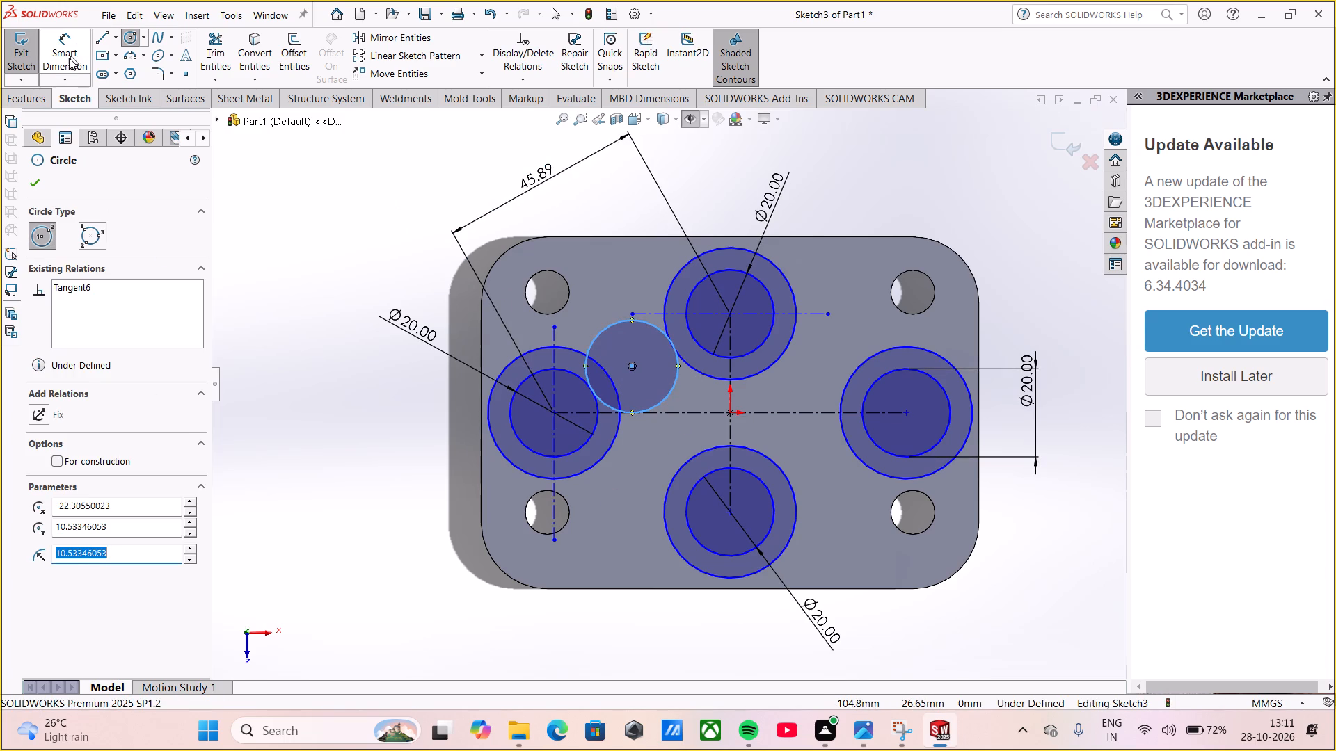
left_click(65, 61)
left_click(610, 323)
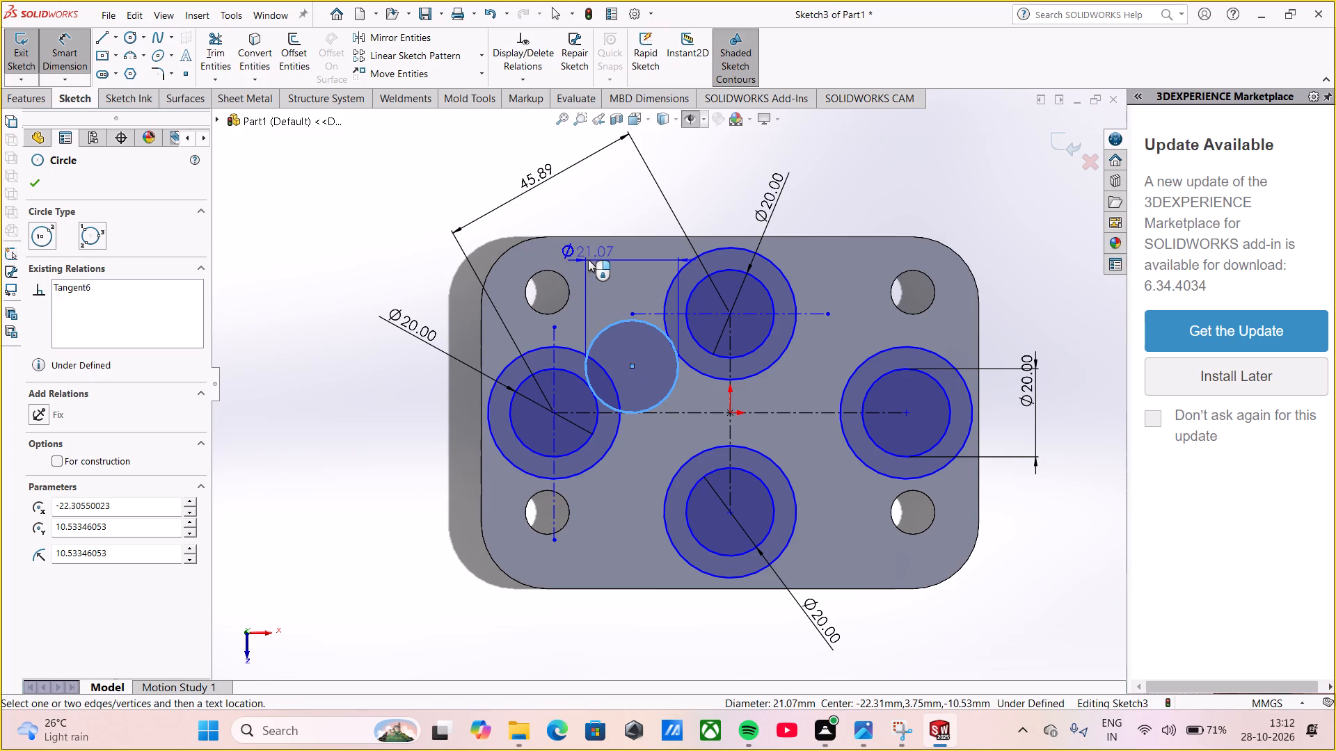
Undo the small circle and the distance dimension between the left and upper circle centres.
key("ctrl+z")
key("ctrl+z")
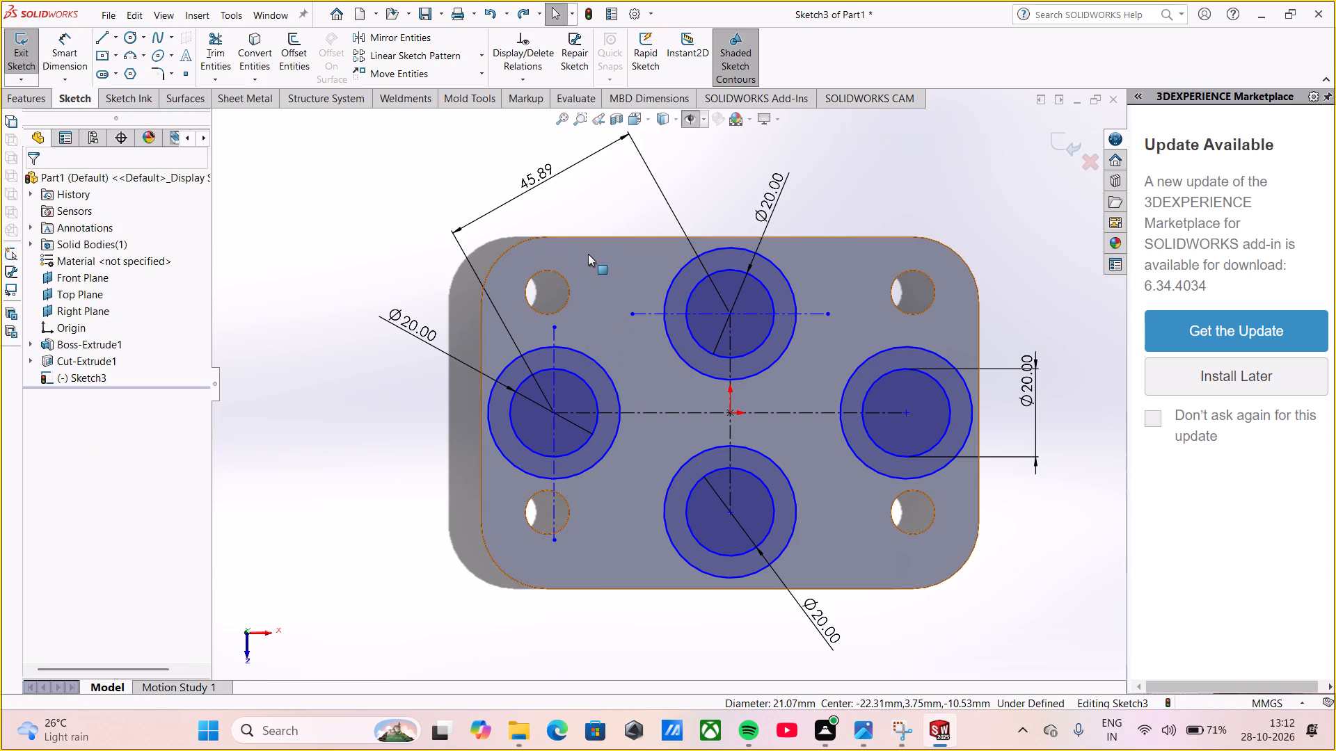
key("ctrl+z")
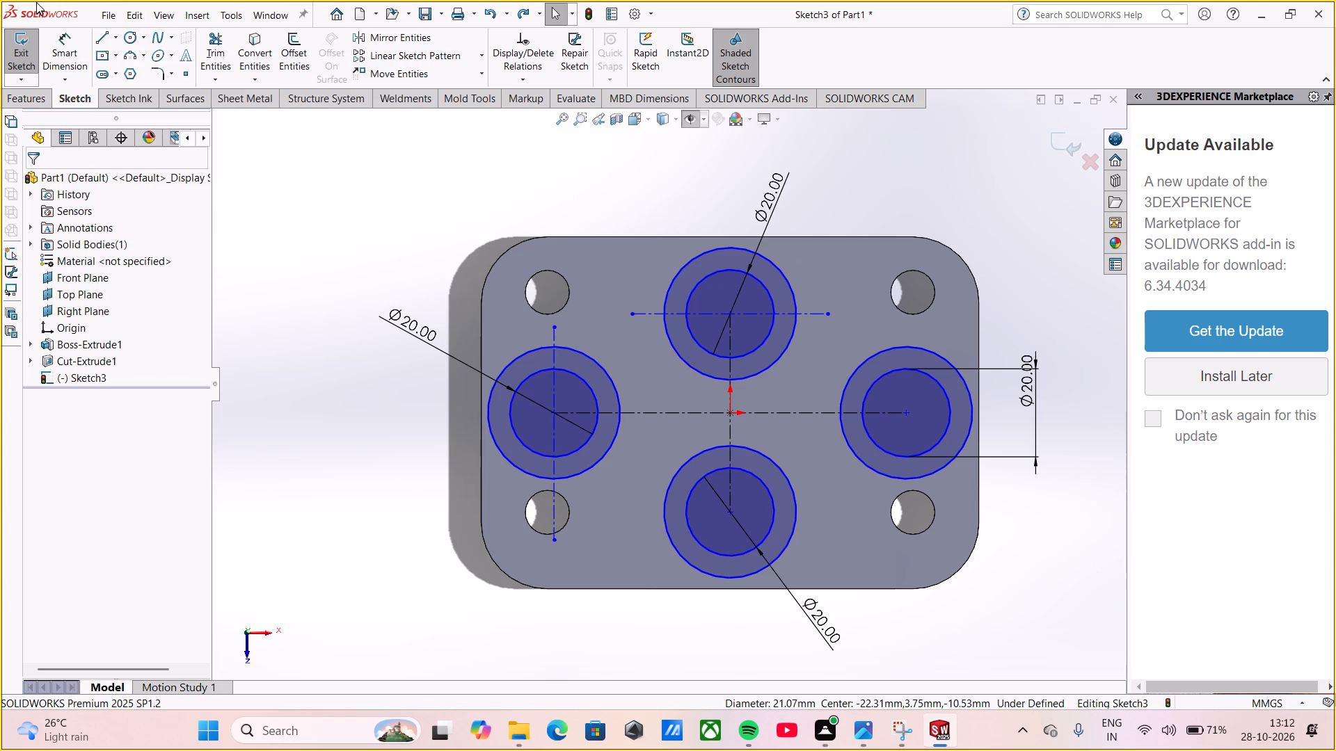
Sketch a three-point arc of about 42.5 mm radius joining the left and upper outer circles.
left_click(127, 54)
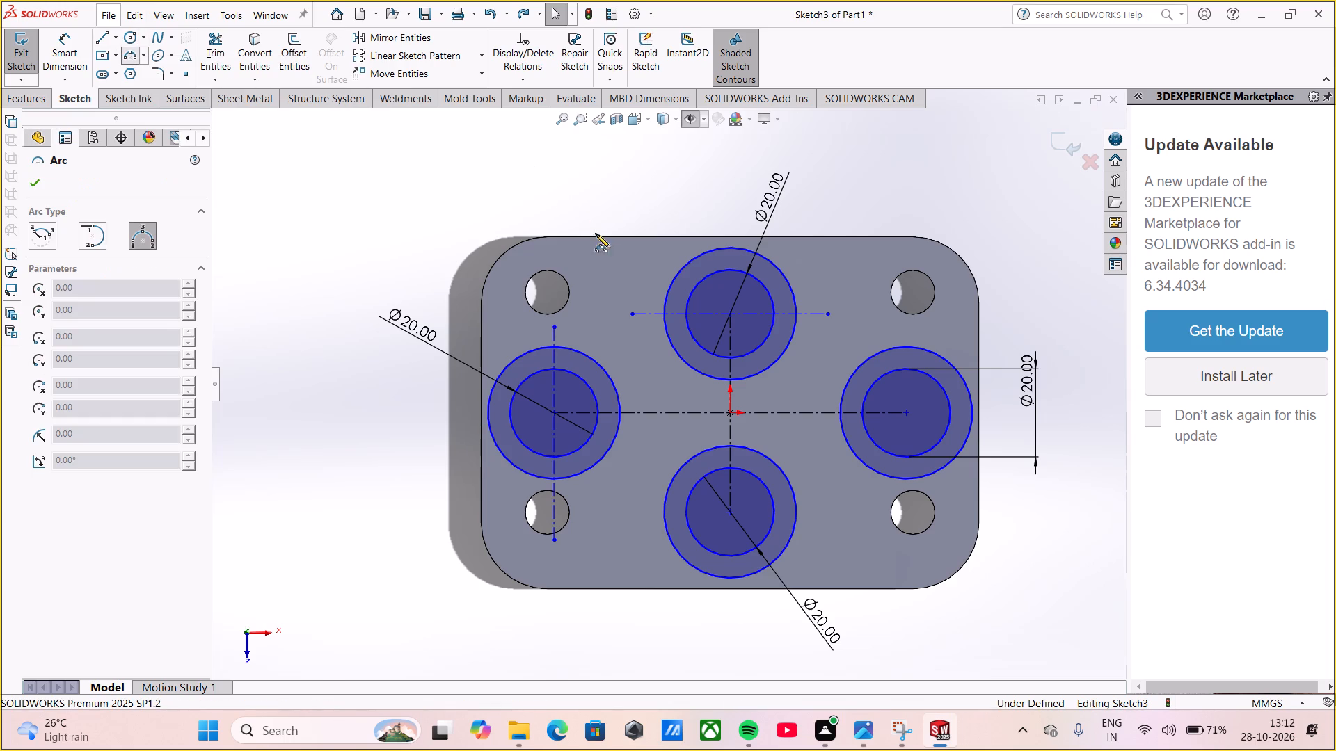
left_click(536, 351)
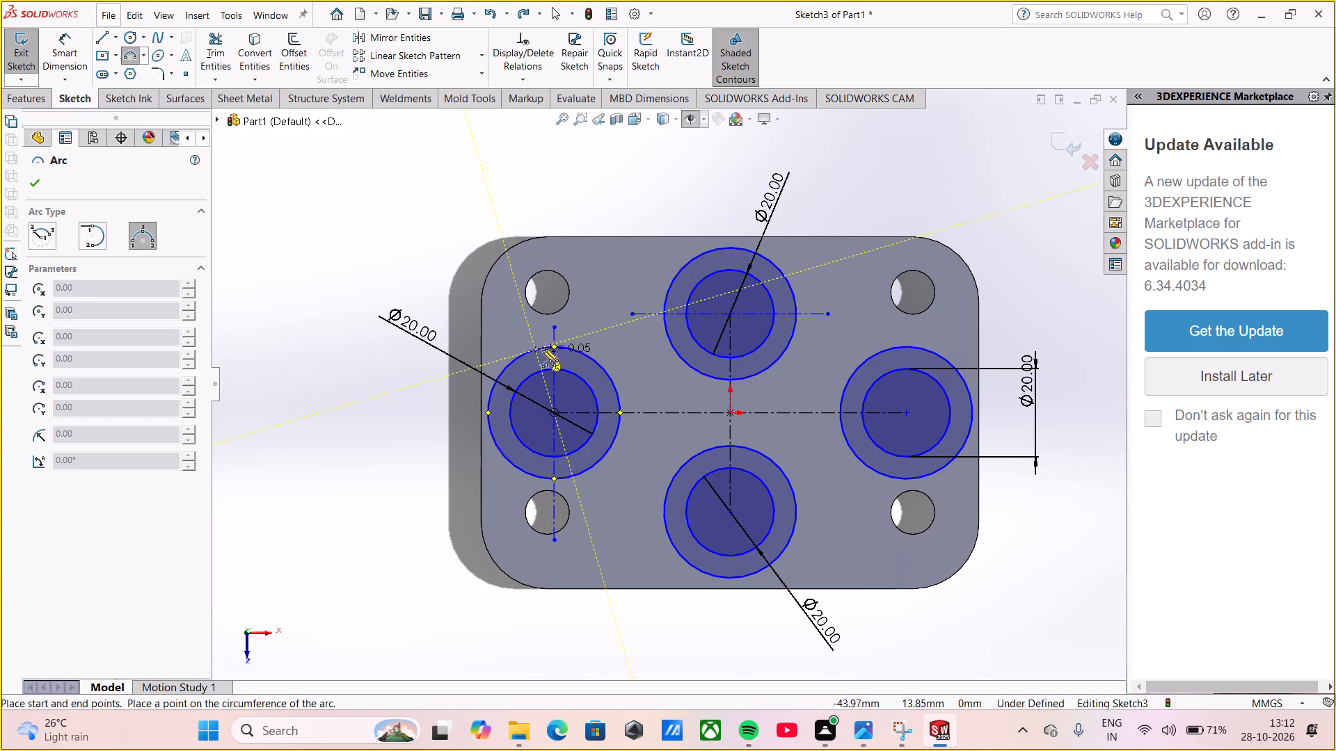
left_click(665, 294)
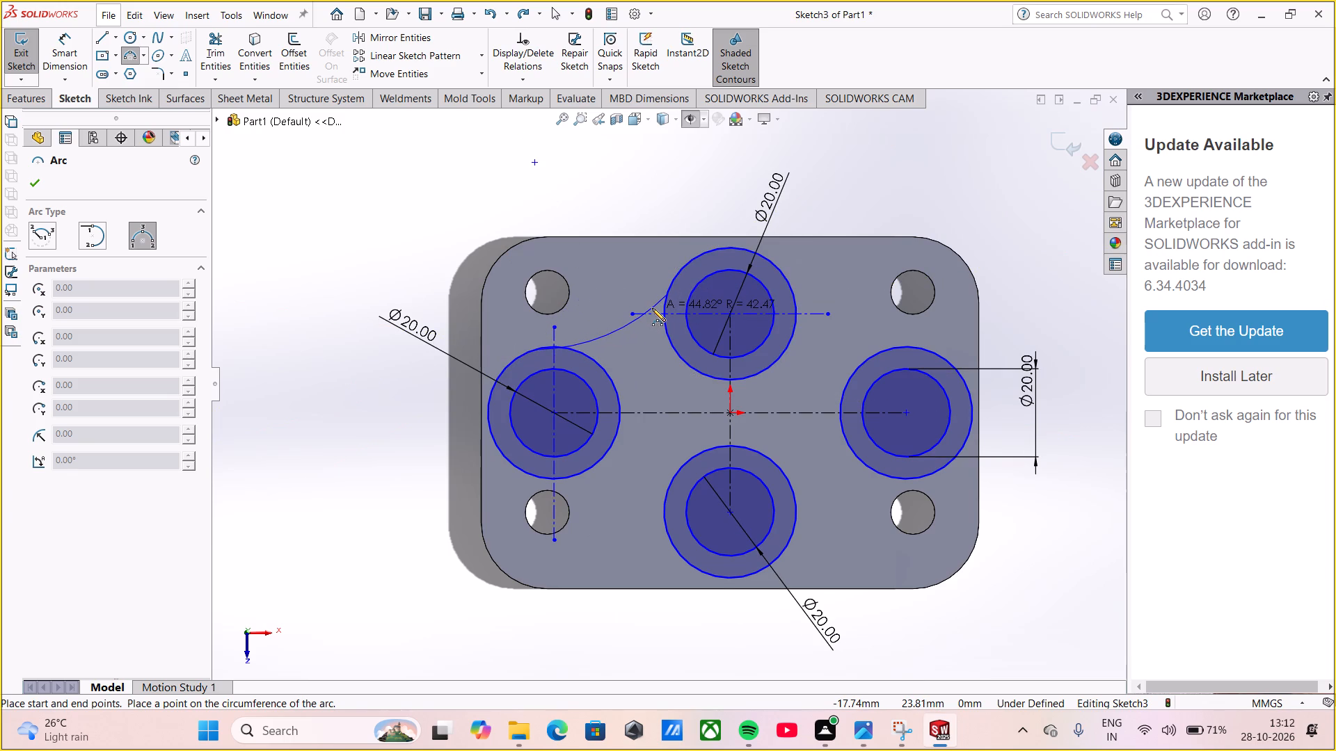
left_click(652, 308)
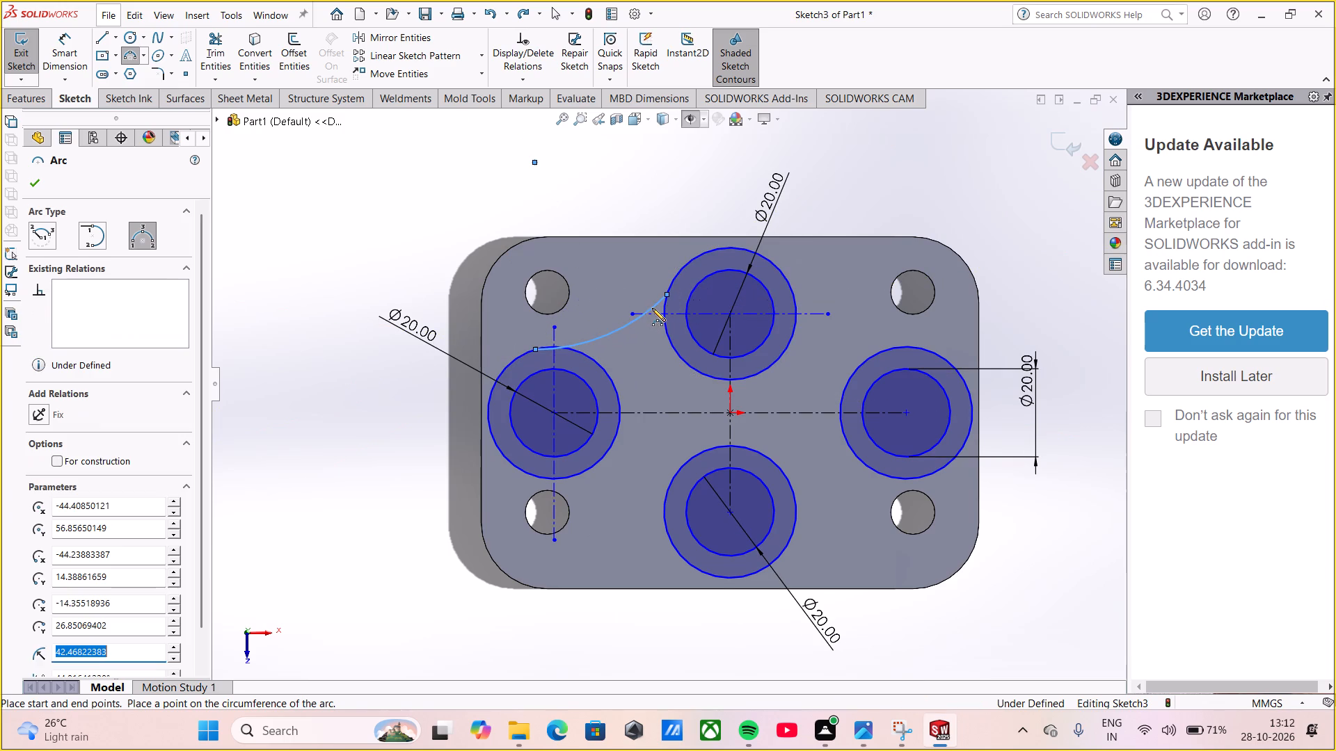
Trim the left and upper outer circles' inner portions between the connecting arc and the horizontal and vertical centrelines.
left_click(223, 54)
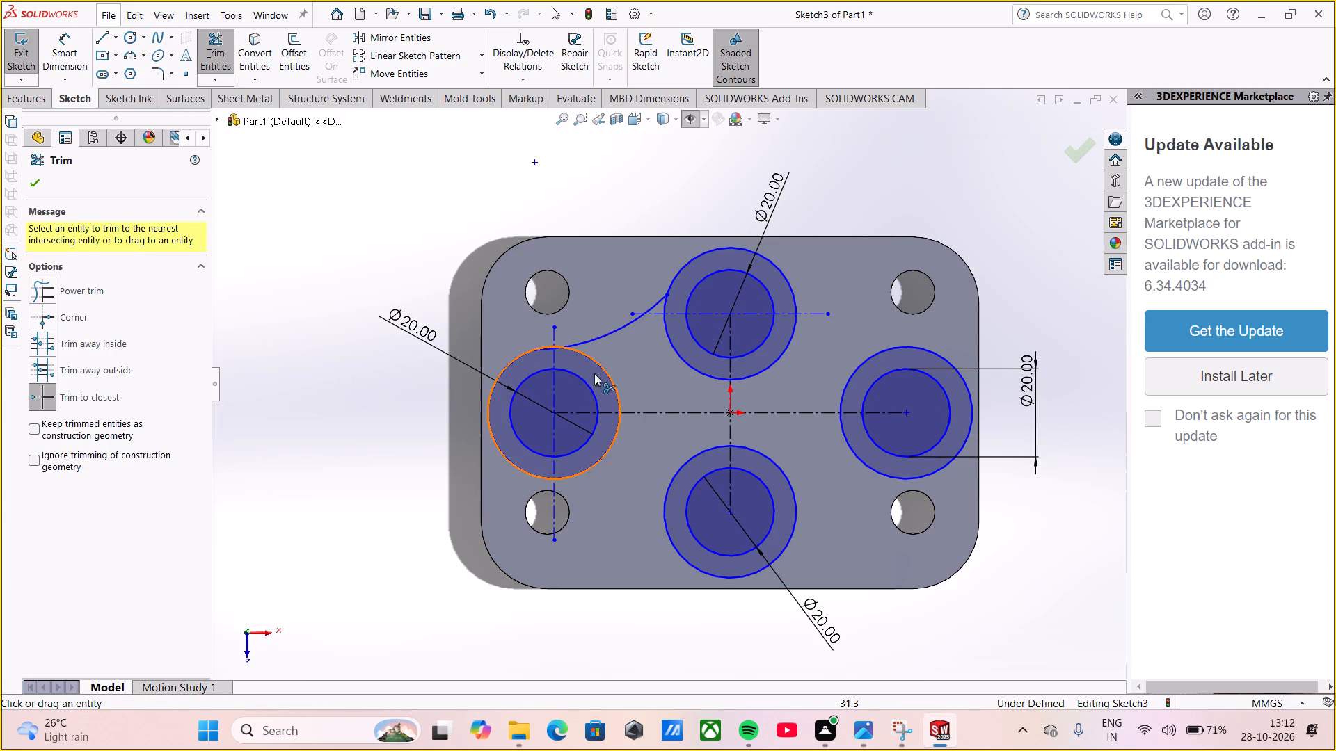
left_click(605, 373)
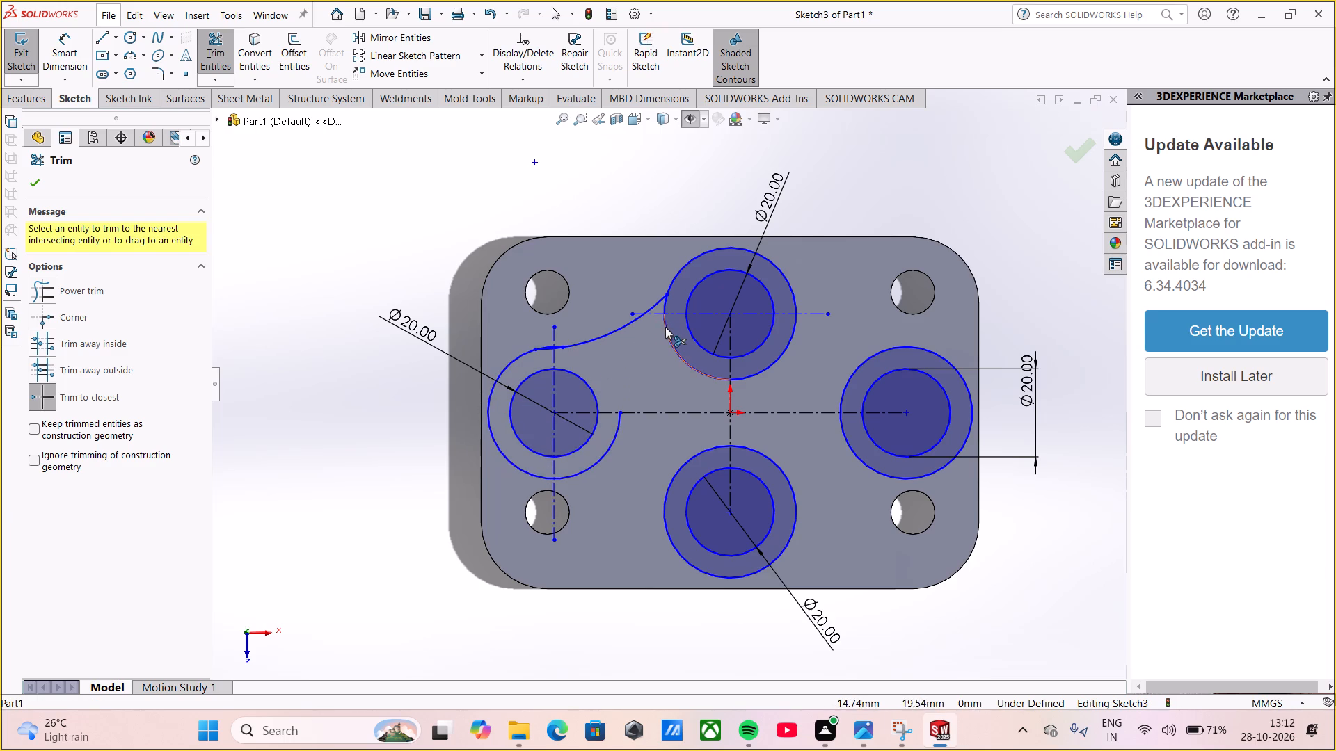
left_click(668, 328)
left_click(665, 310)
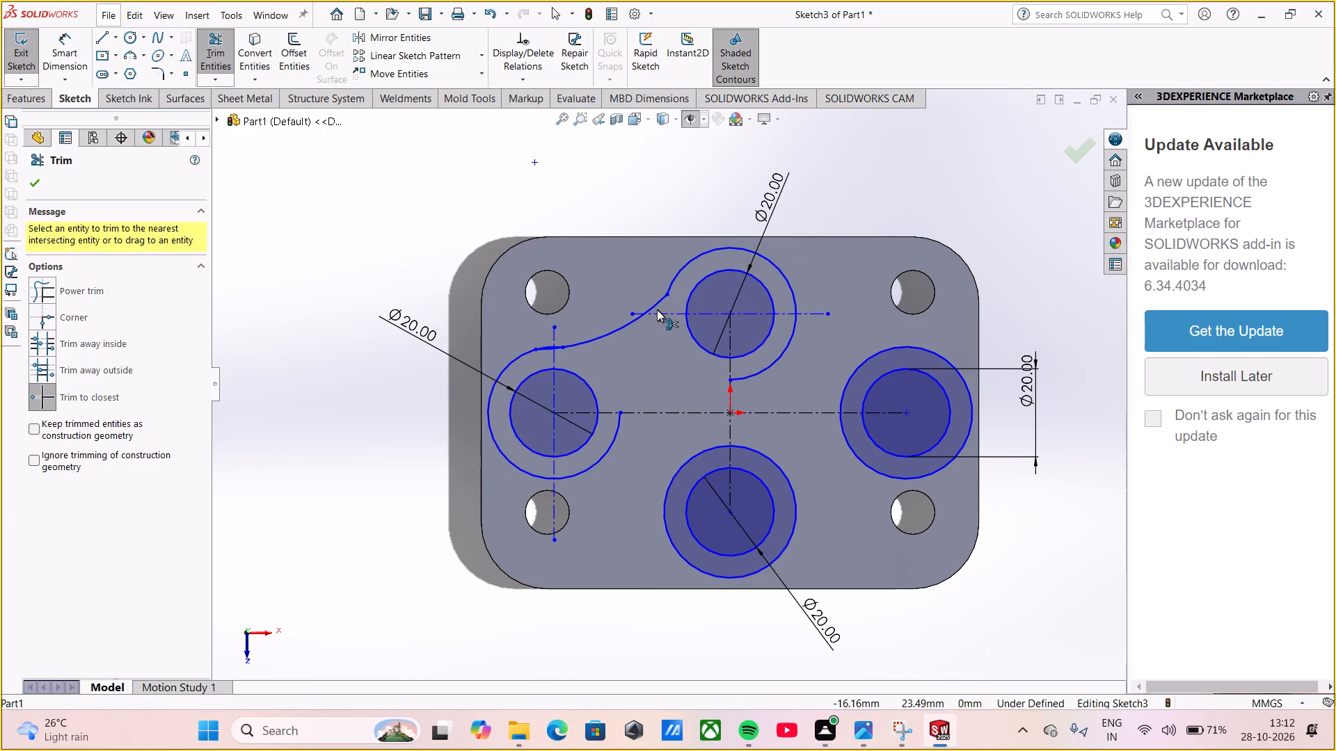
scroll(595, 323, "up", 2)
scroll(595, 348, "down", 6)
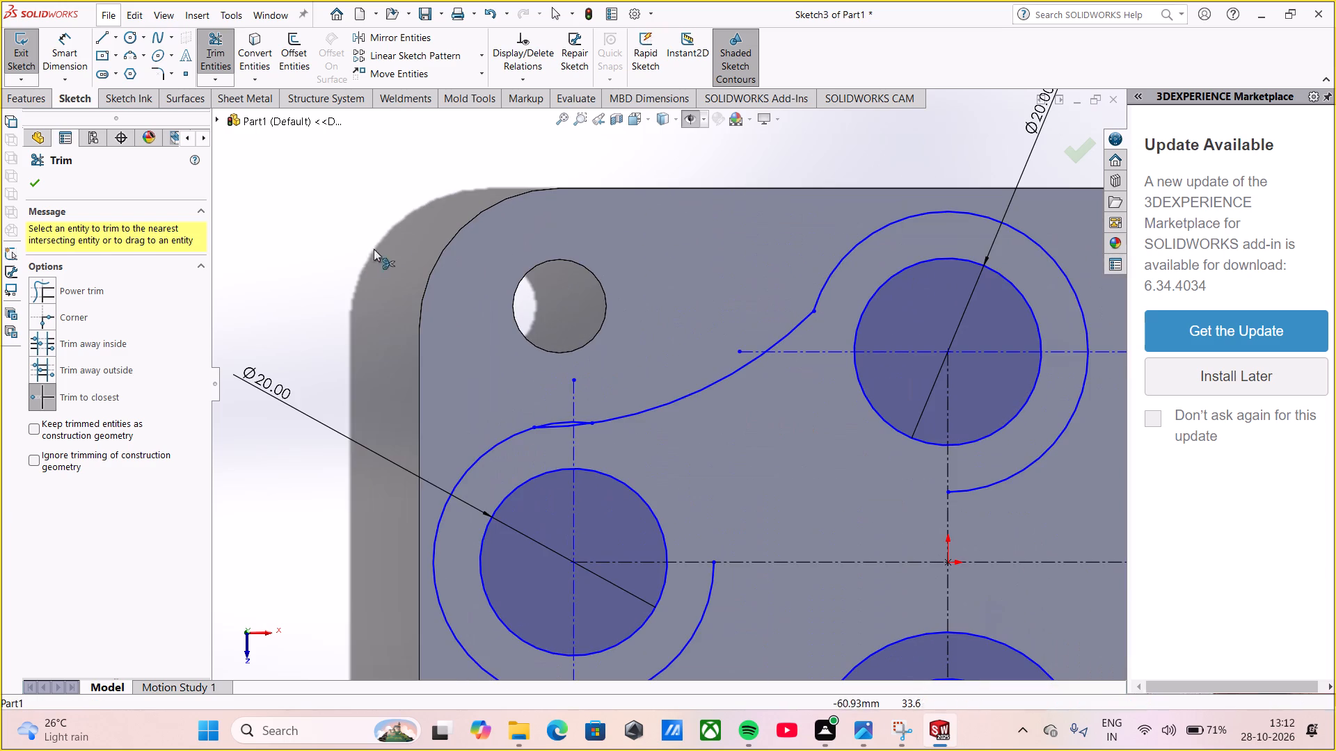
key("Escape")
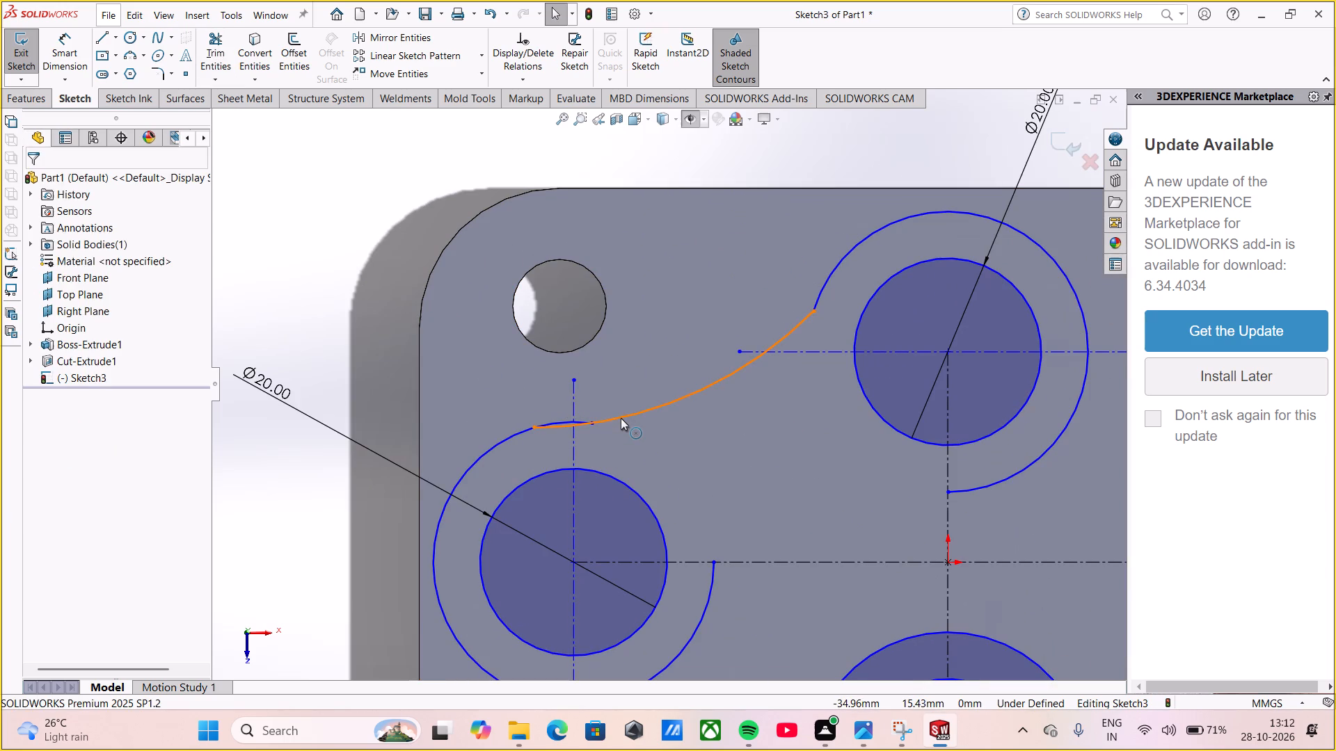
Add a tangent relation between the connecting arc and the left outer arc.
left_click(621, 418, "ctrl")
left_click(564, 423, "ctrl")
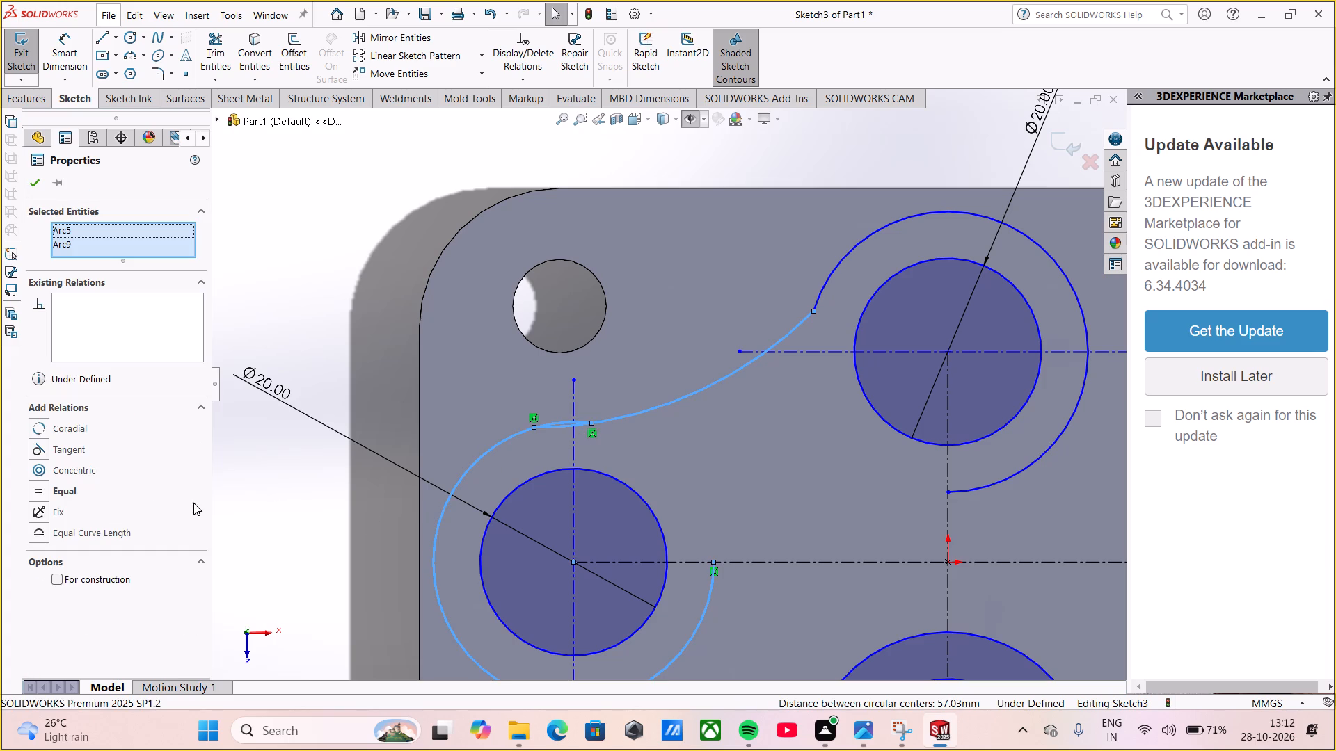
left_click(55, 453, "ctrl")
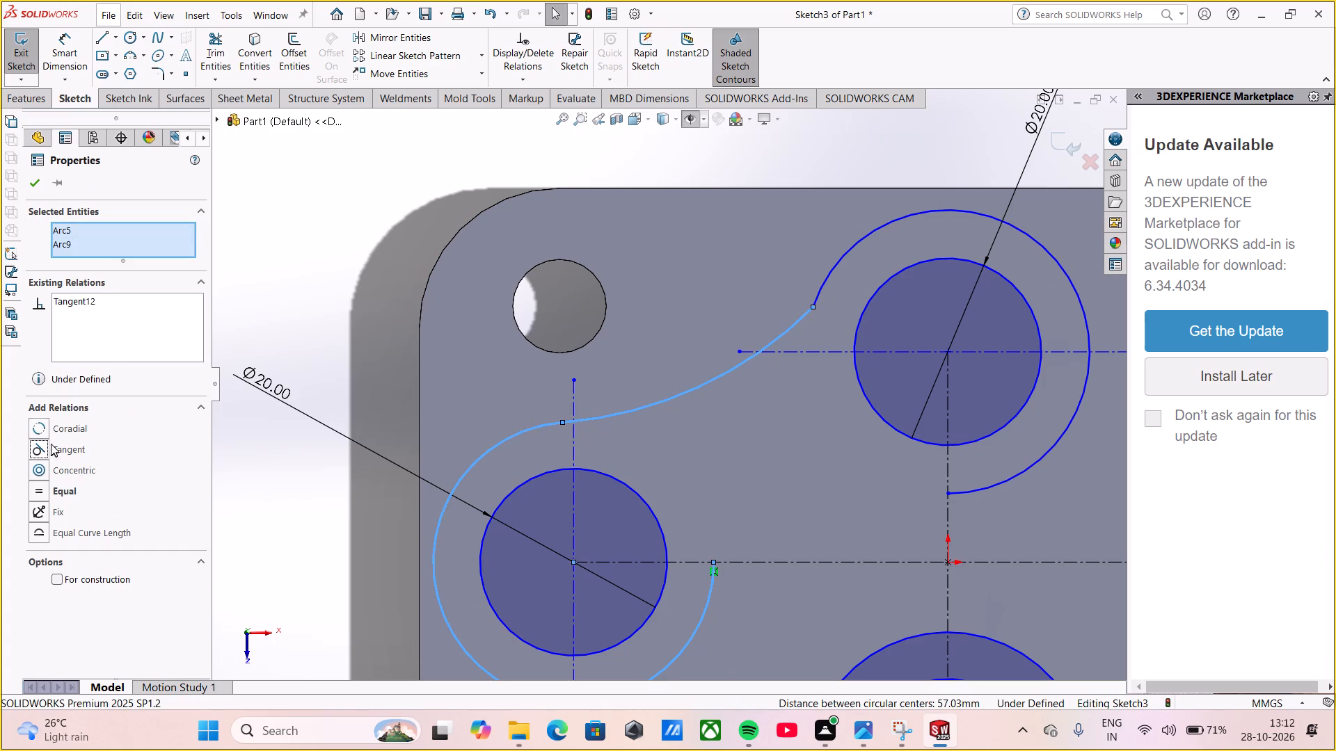
scroll(440, 418, "up", 3)
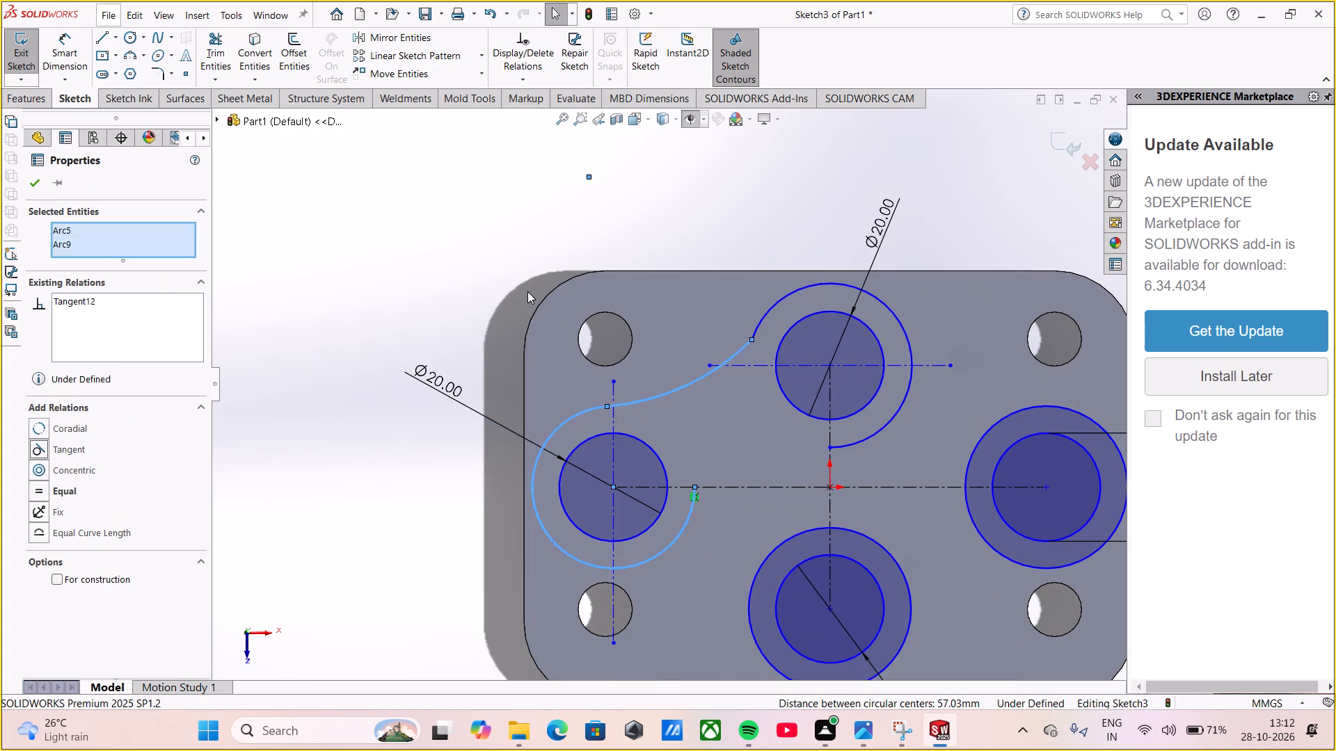
left_click(27, 189)
Add a tangent relation between the connecting arc and the upper outer arc.
left_click(765, 310, "ctrl")
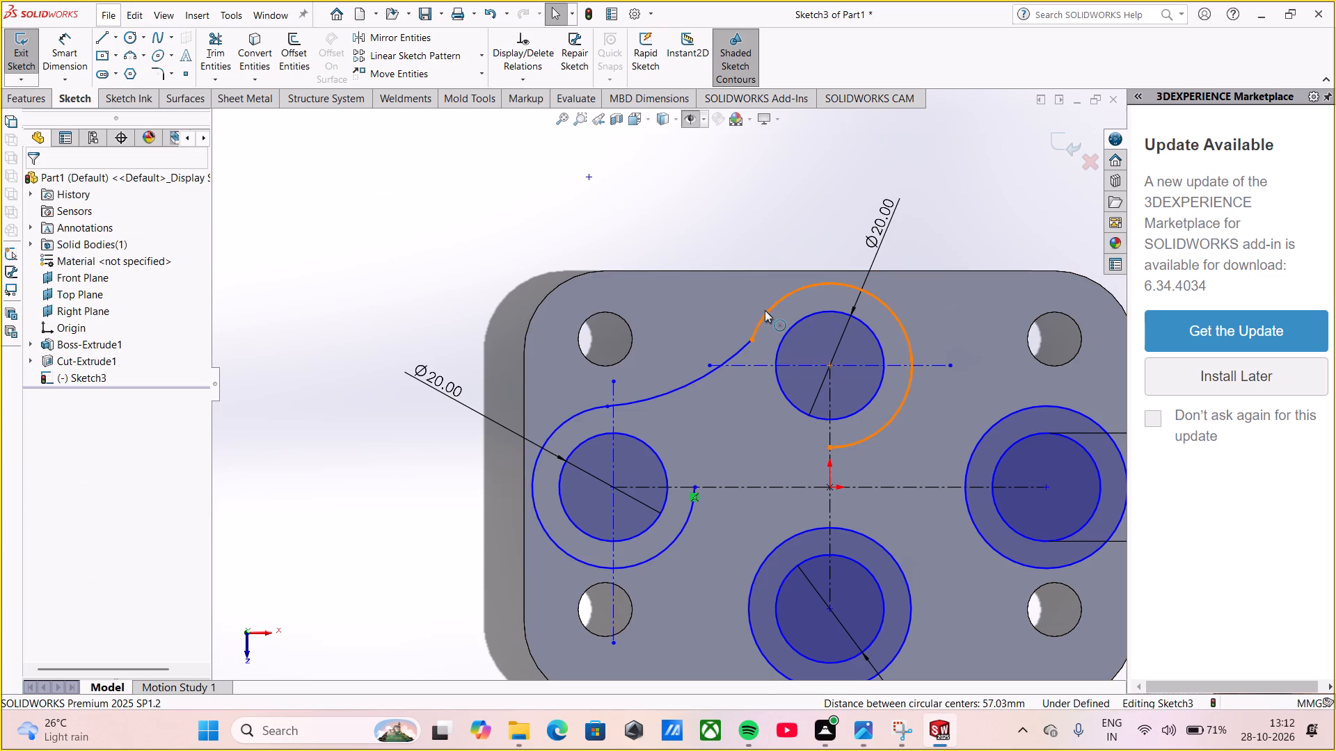
left_click(732, 354, "ctrl")
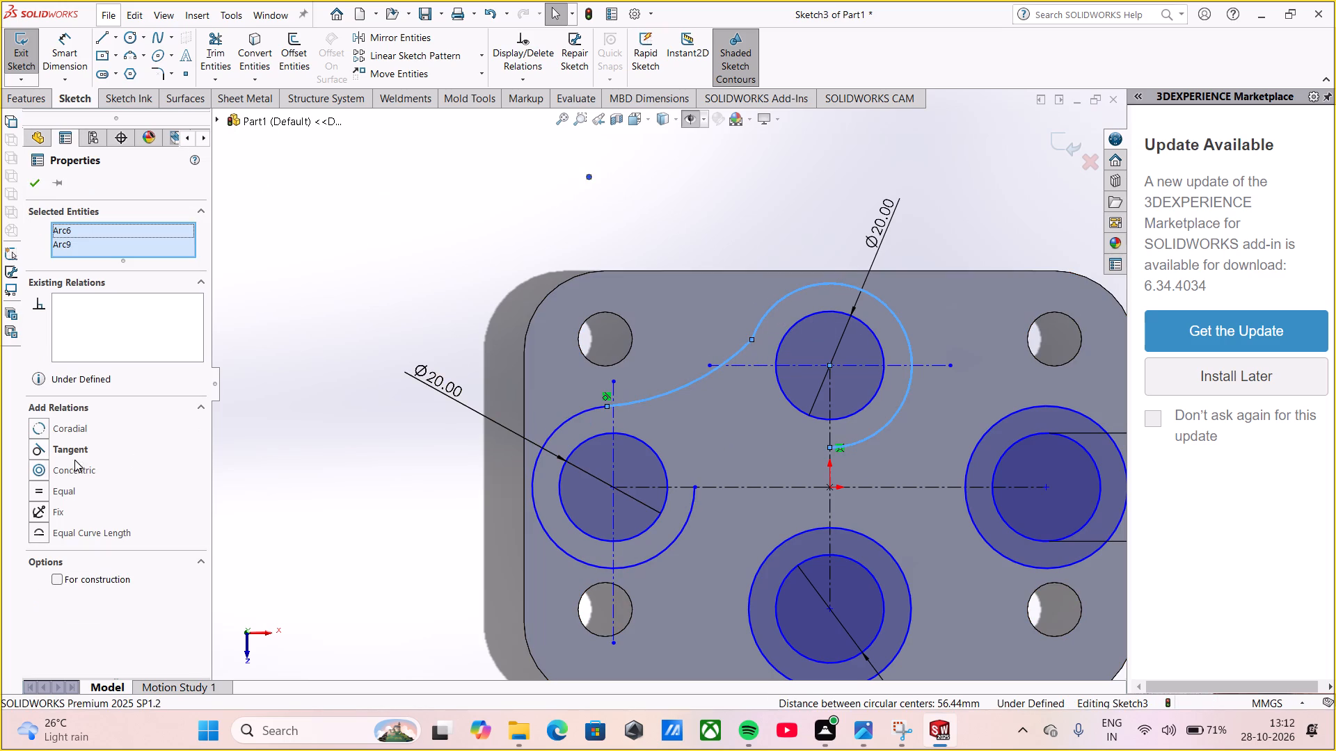
left_click(35, 451, "ctrl")
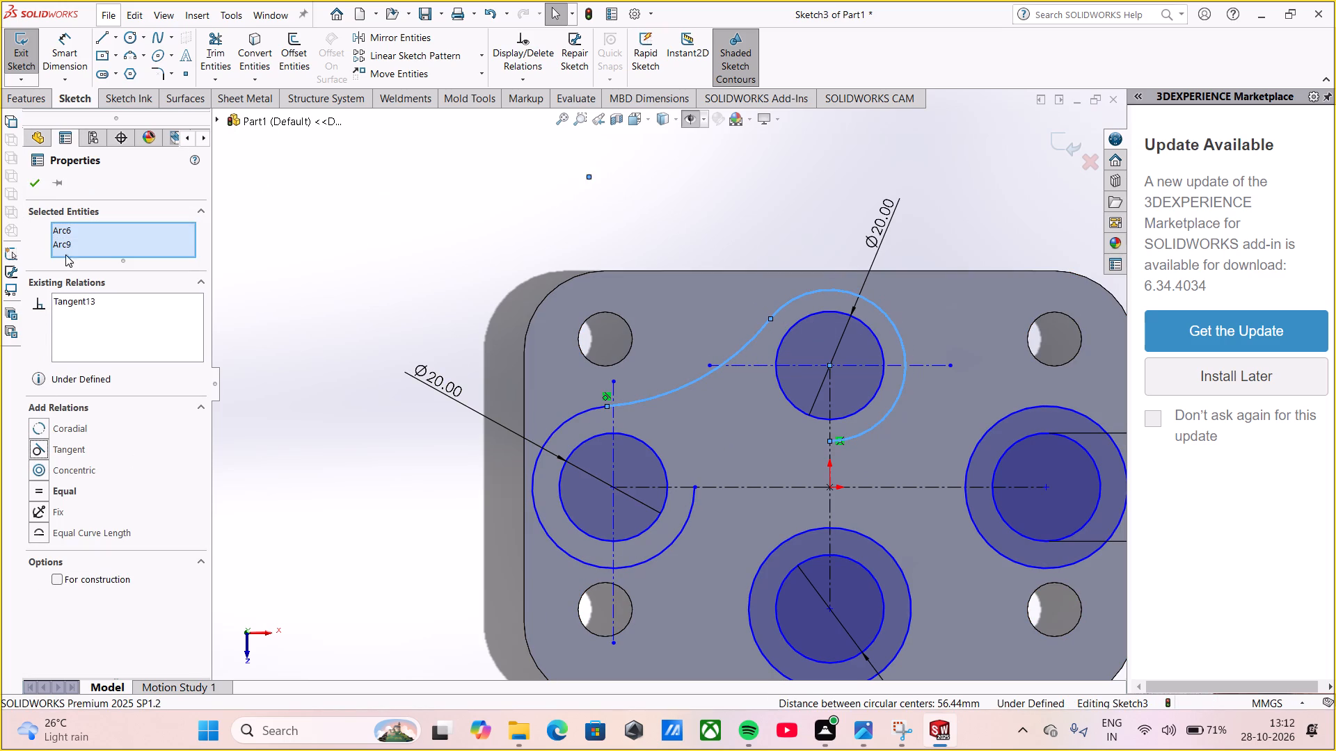
left_click(37, 181)
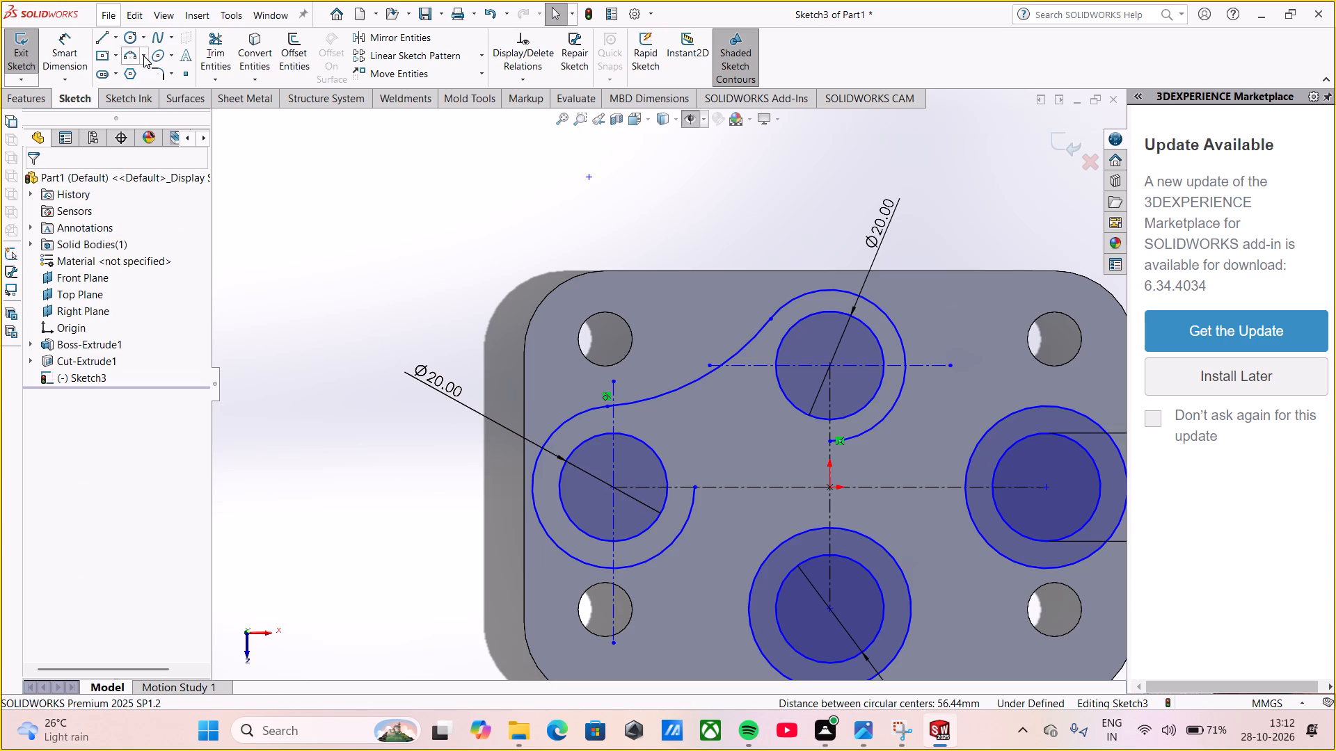
Add a radius dimension to the connecting arc, try 15 mm, and undo that value change.
left_click(78, 49)
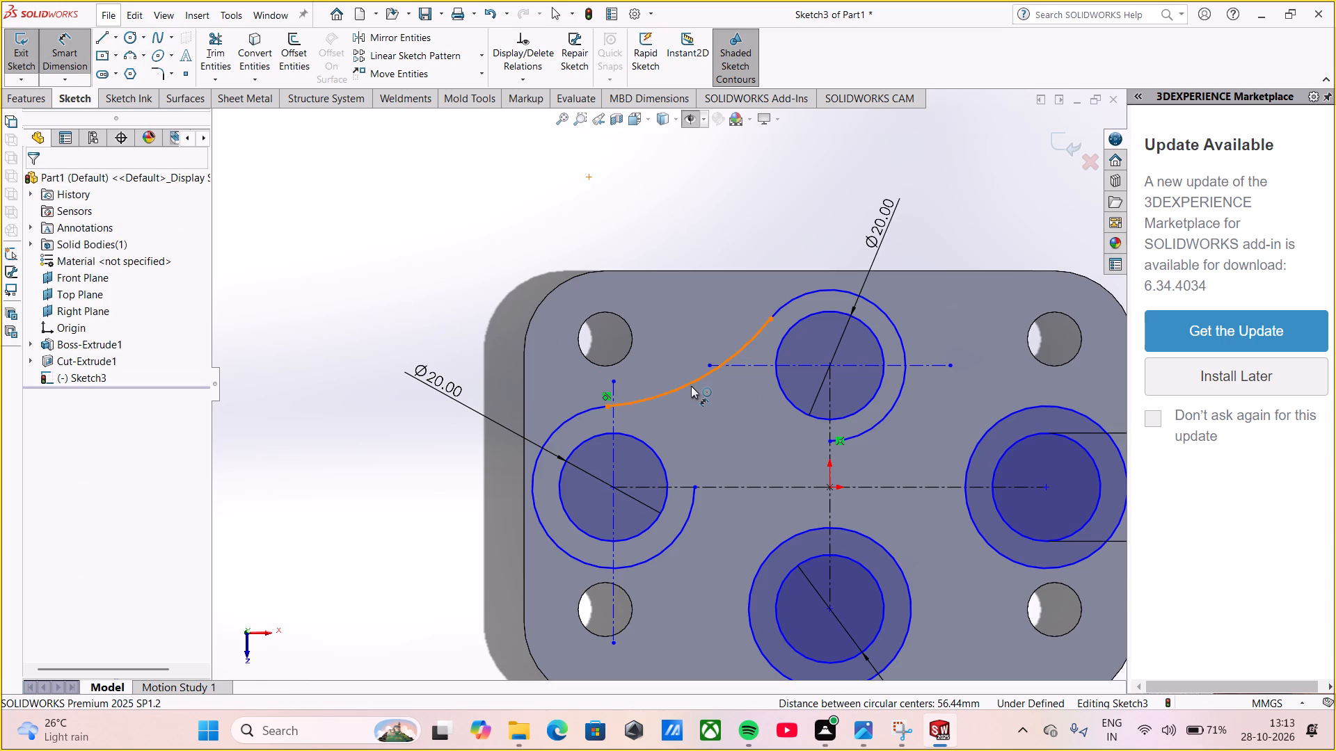
left_click(691, 386)
left_click(634, 282)
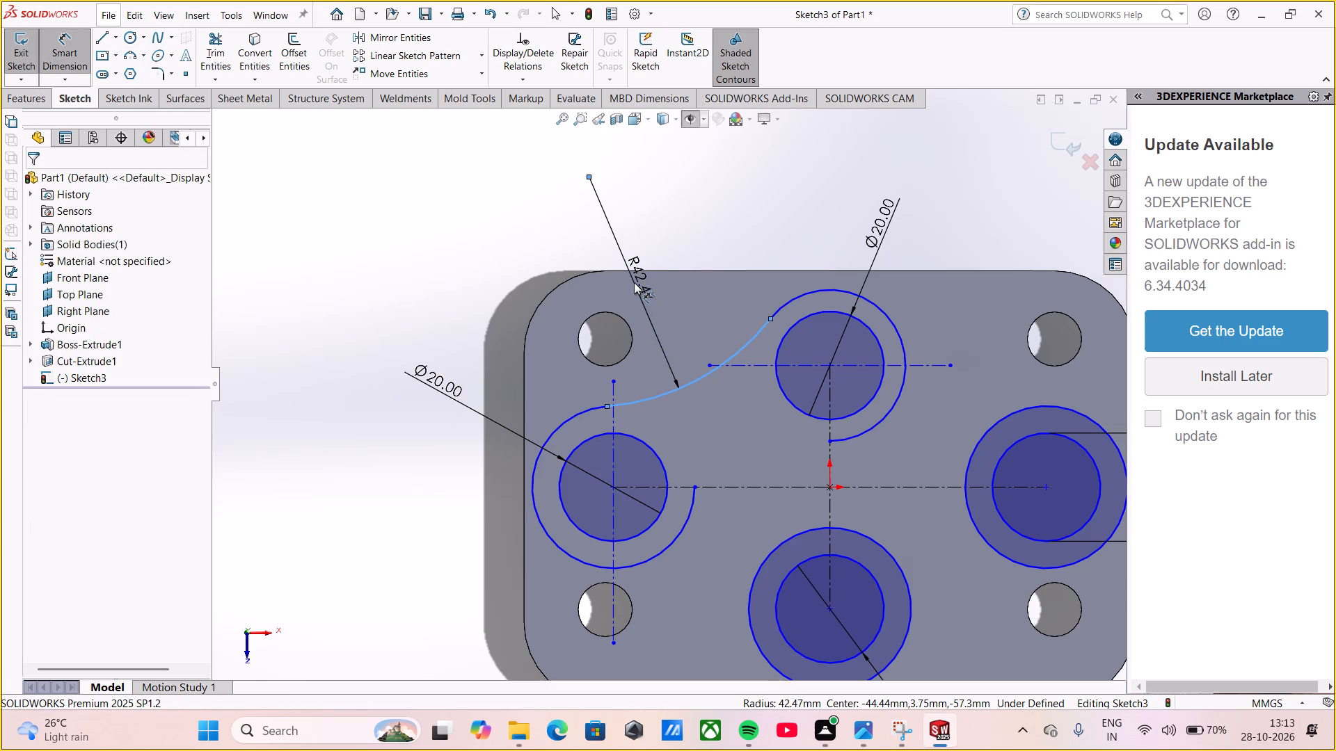
type("15")
key("Return")
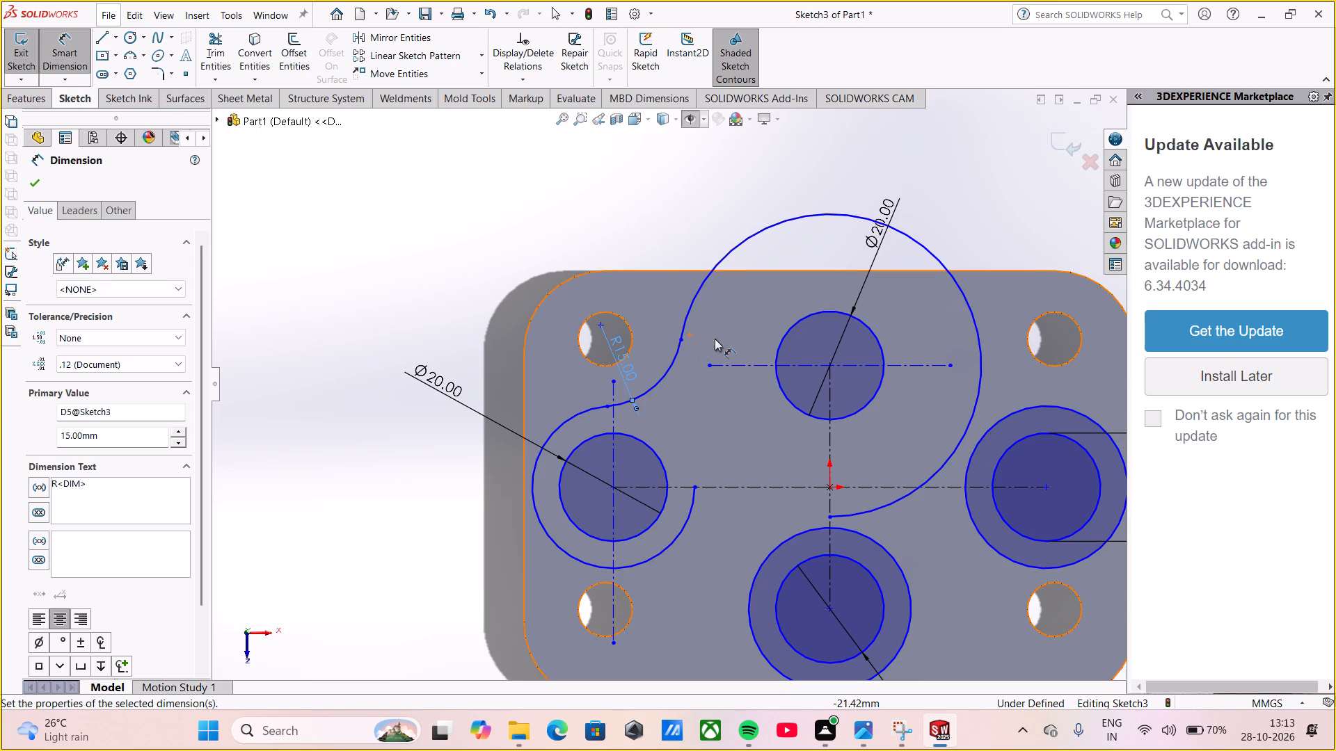
key("ctrl+z")
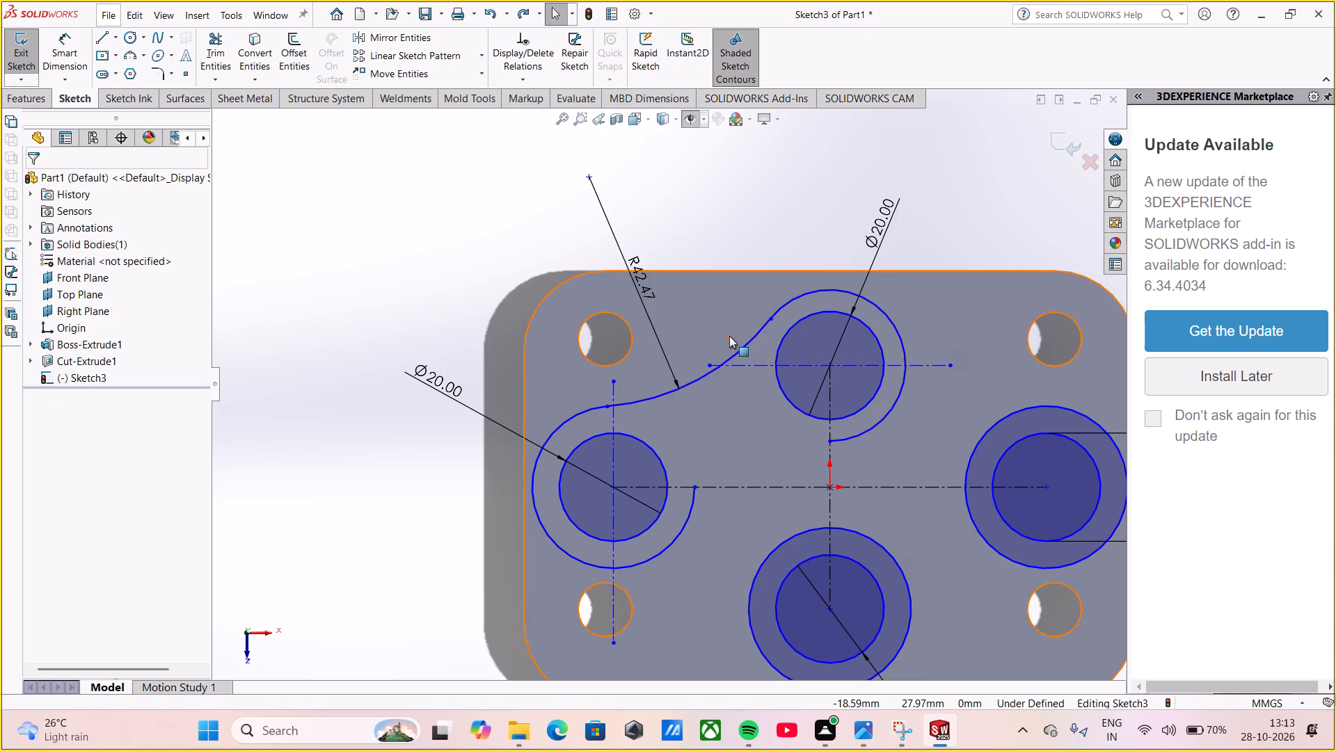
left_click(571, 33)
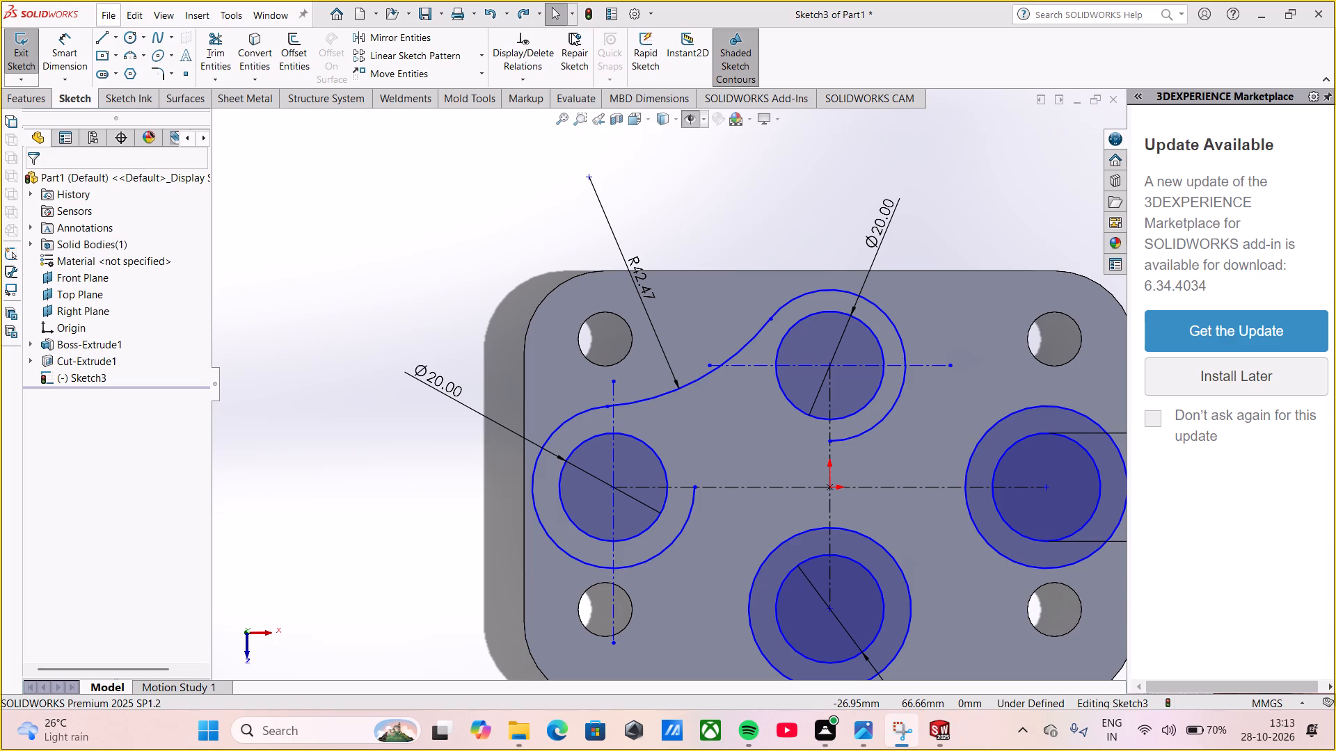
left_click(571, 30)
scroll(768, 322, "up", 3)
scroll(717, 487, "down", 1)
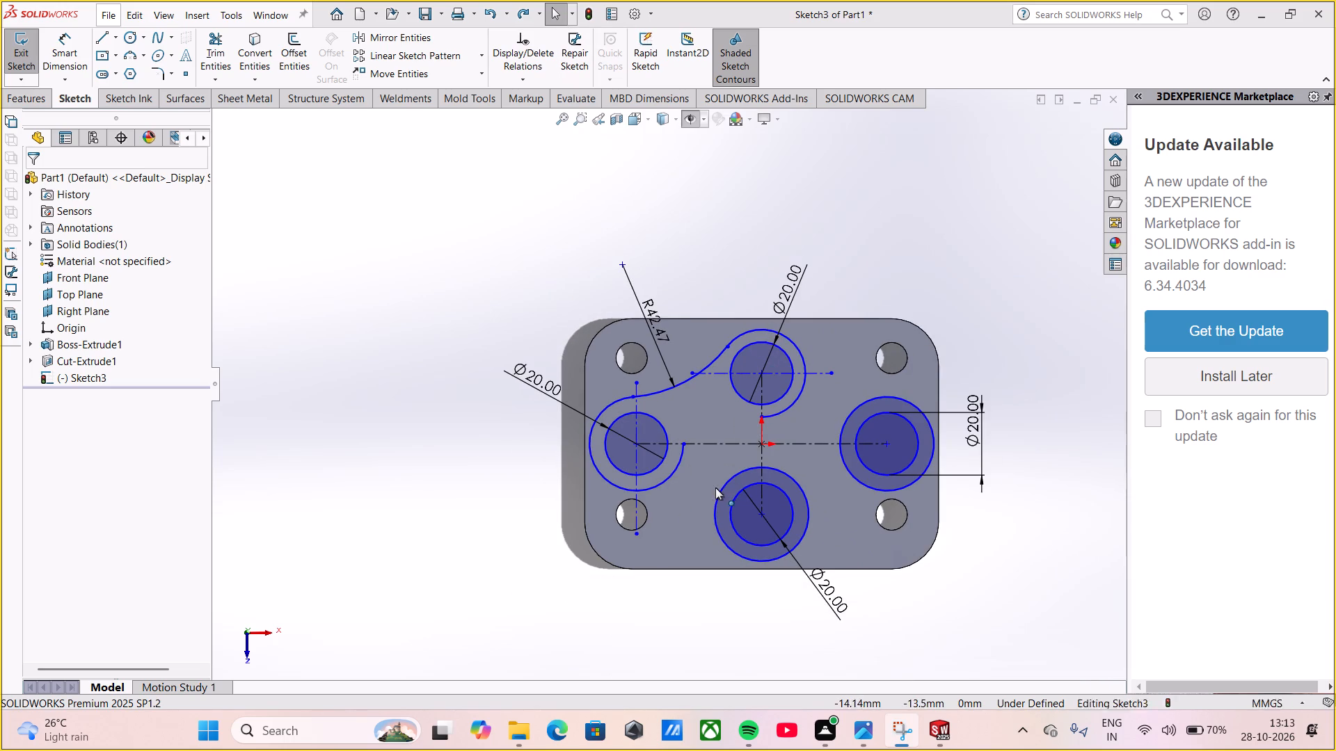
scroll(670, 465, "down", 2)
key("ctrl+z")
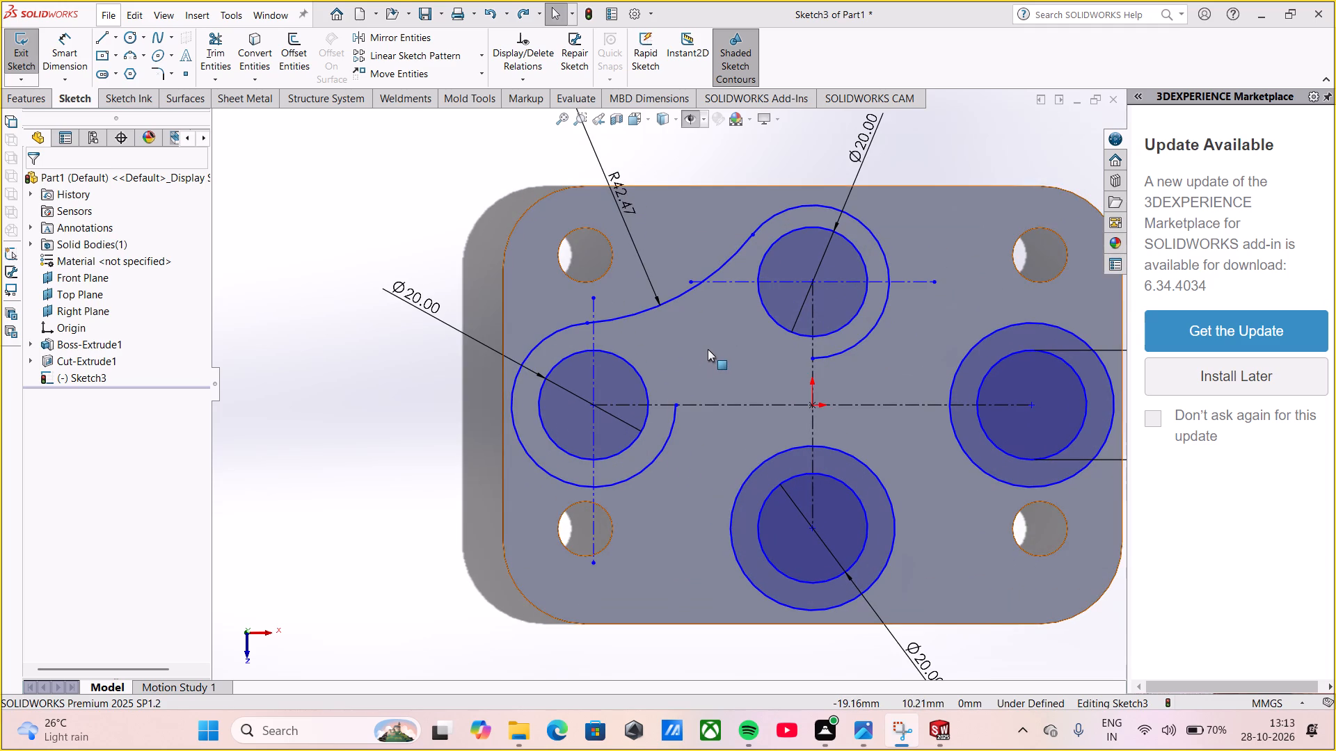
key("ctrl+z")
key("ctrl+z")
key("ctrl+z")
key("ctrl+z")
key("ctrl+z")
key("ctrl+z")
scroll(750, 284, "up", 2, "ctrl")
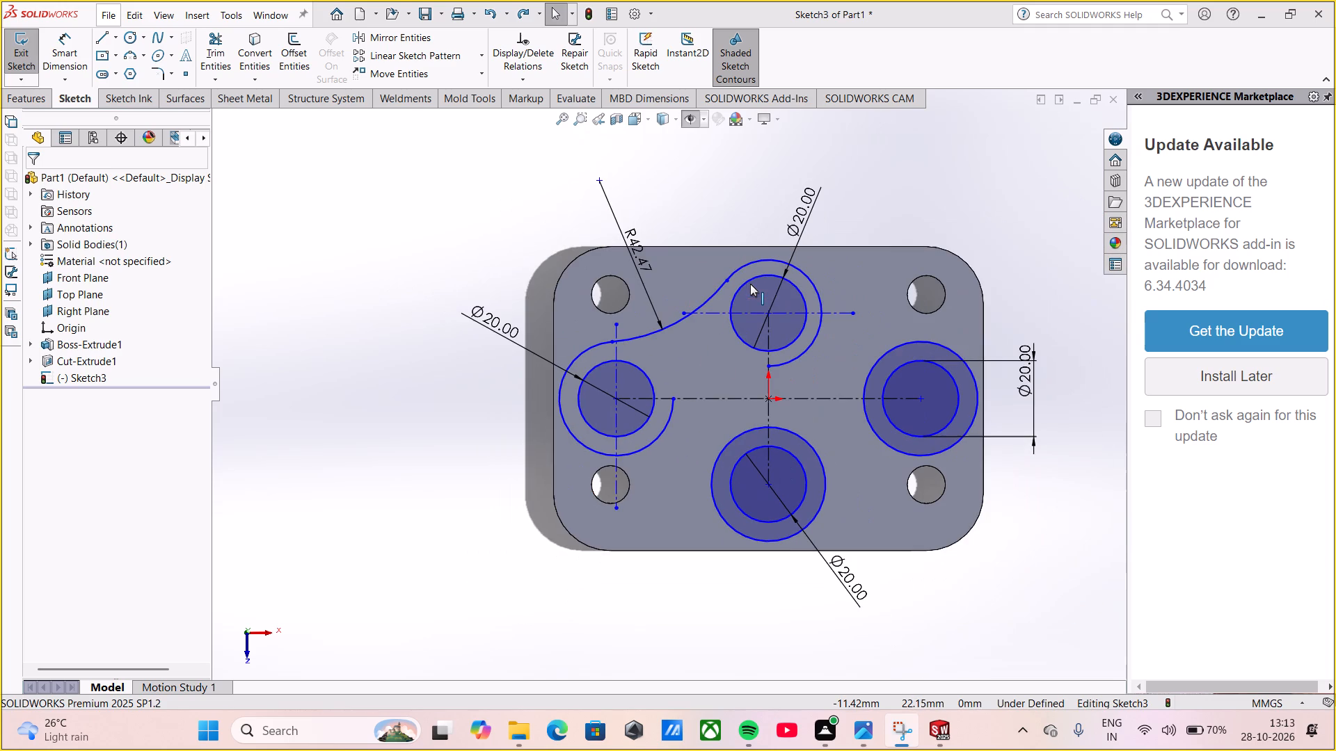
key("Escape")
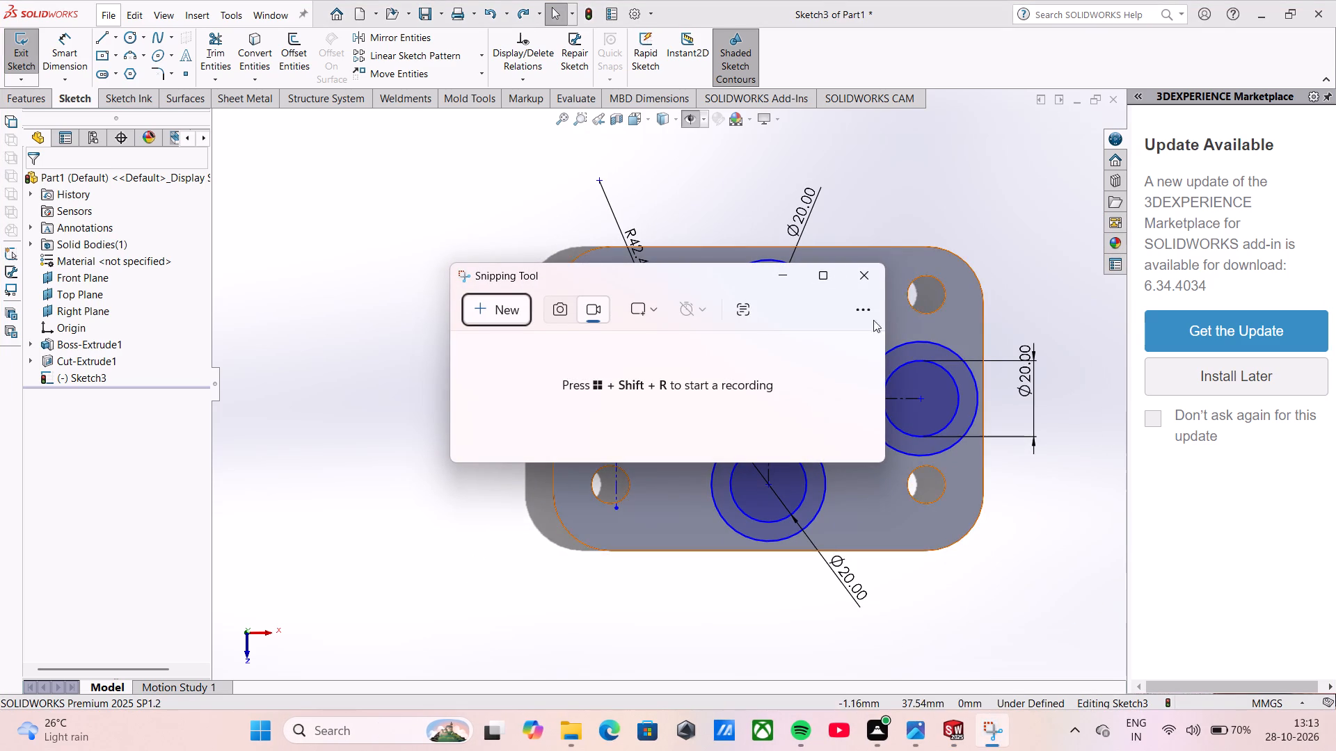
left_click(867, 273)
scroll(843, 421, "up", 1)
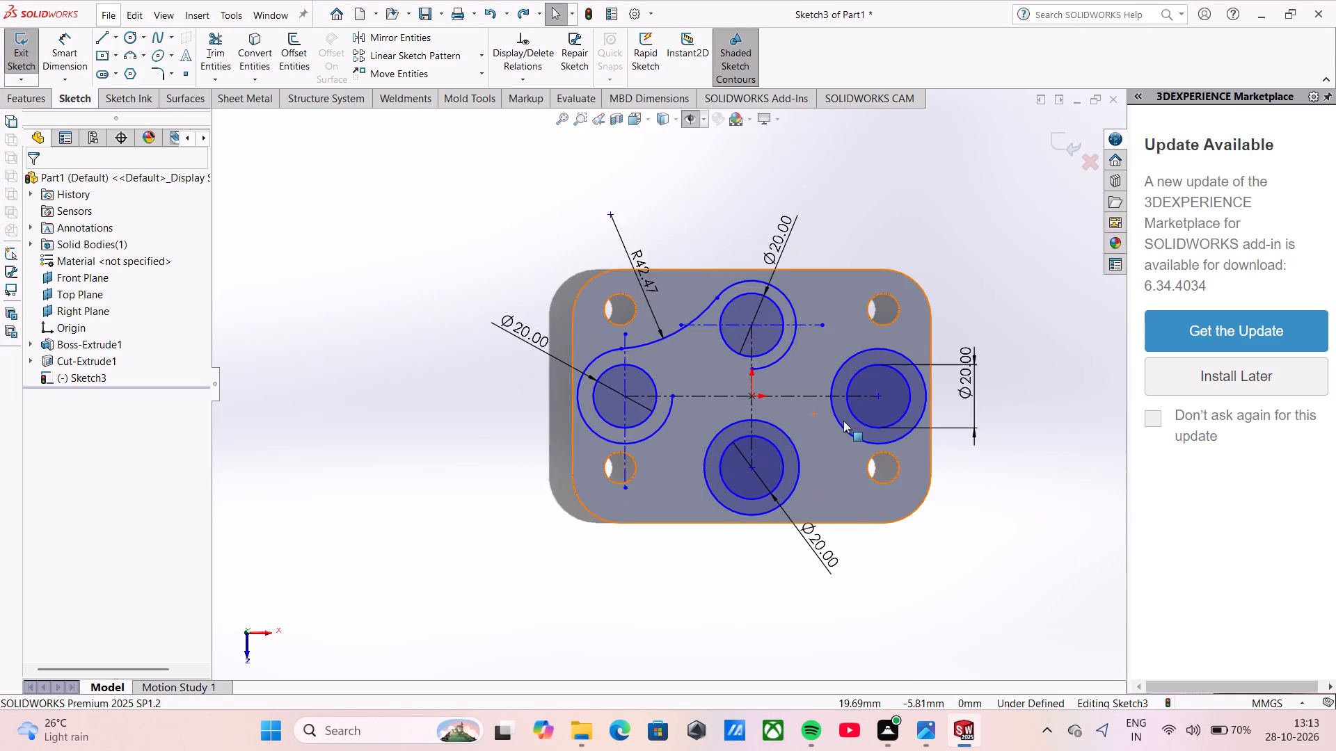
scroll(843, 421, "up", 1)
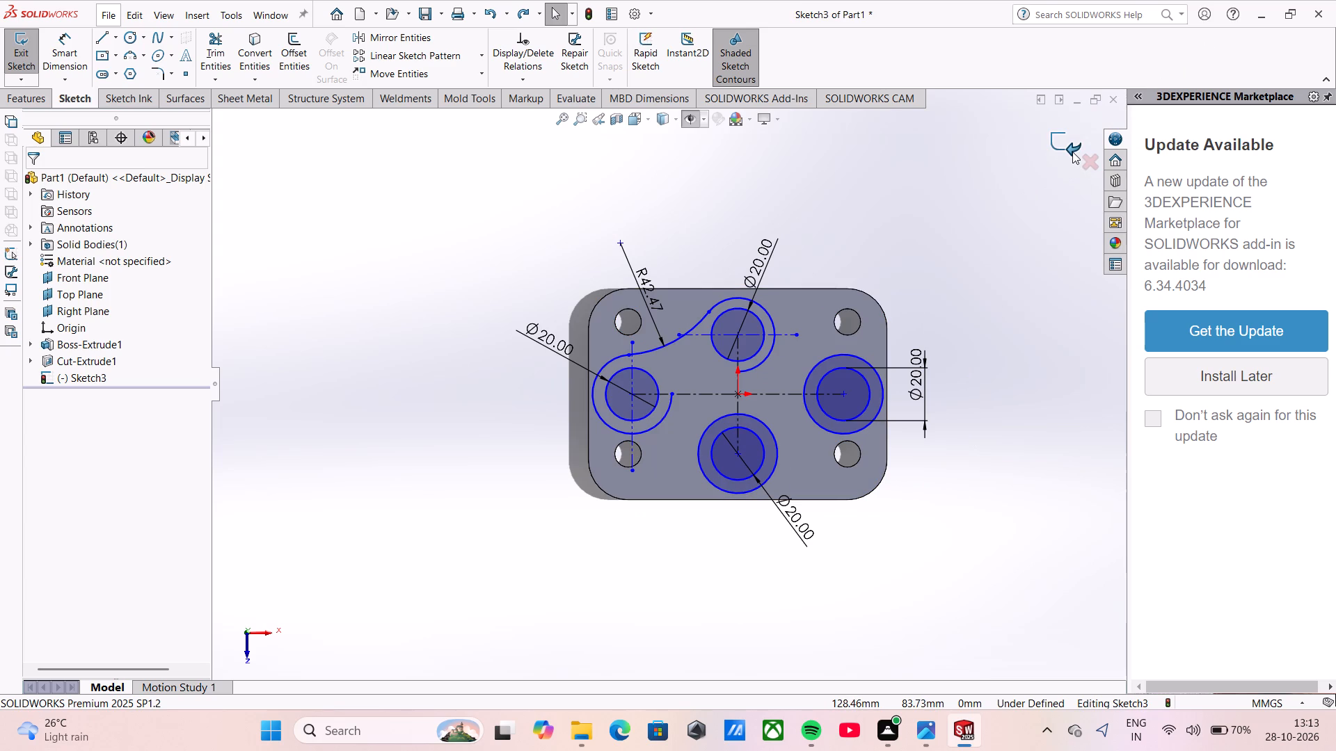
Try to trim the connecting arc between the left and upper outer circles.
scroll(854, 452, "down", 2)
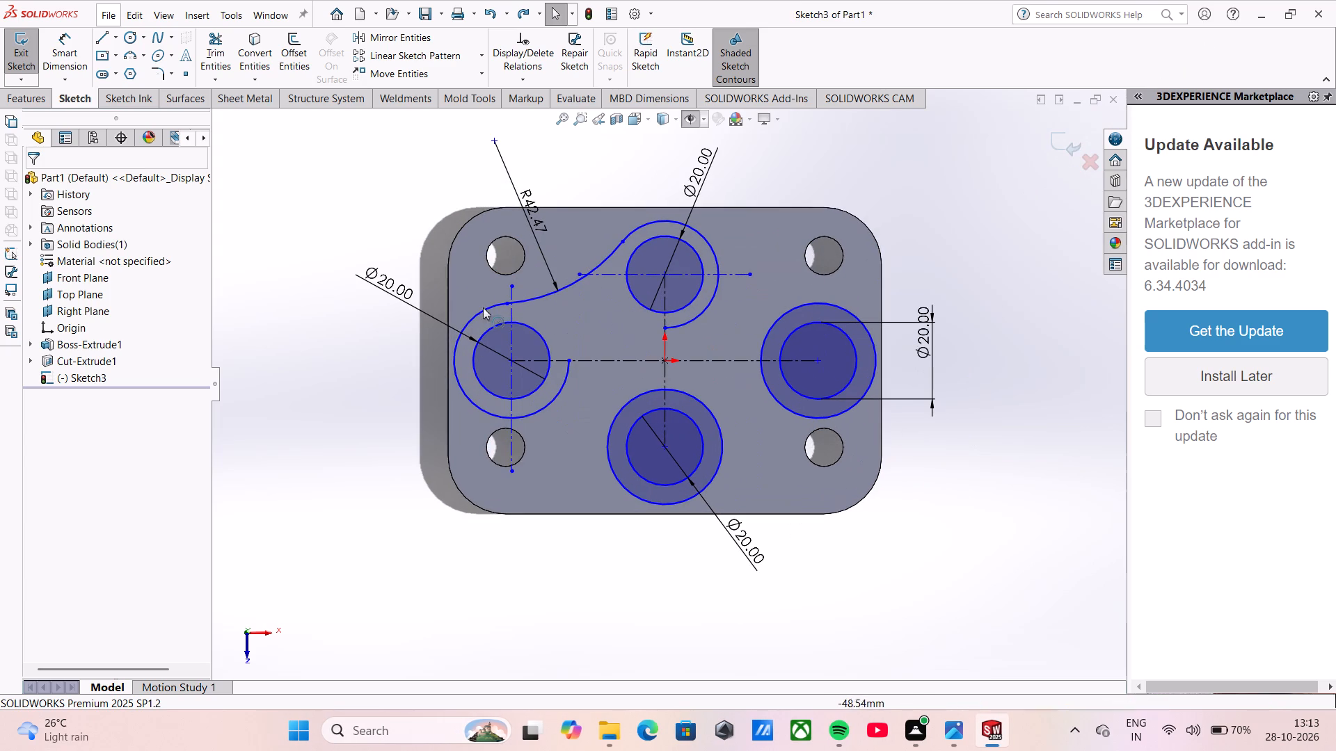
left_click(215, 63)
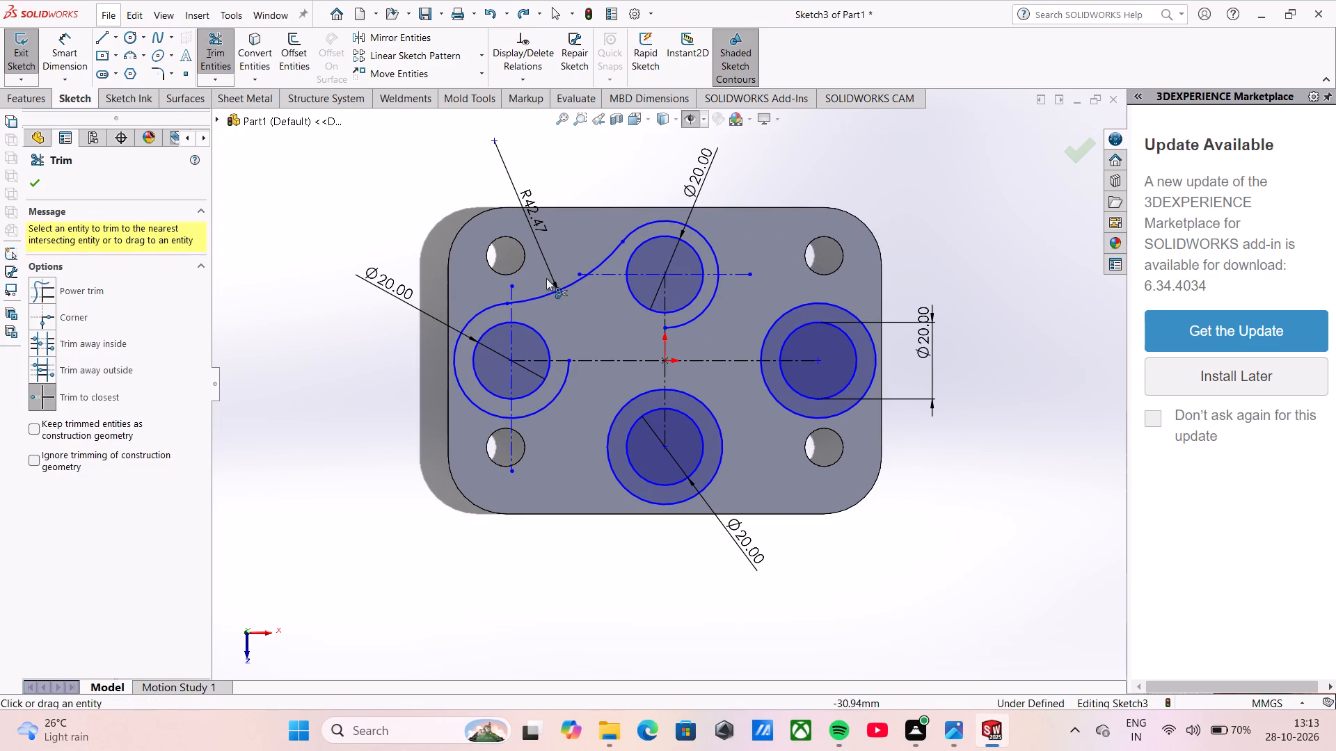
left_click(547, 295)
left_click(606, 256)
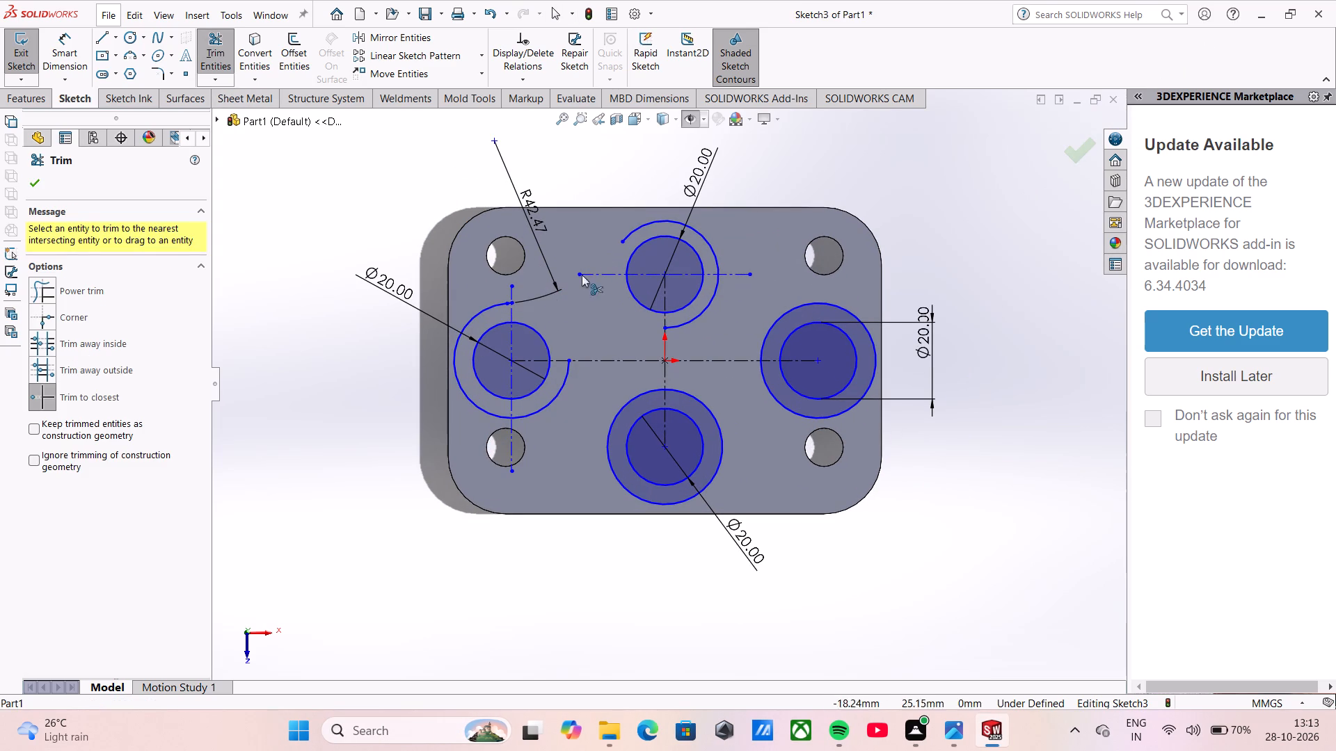
Undo the arc trims, radius dimension, tangent relations, outer-circle trims and connecting arc, back to four complete outer circles.
key("ctrl+z")
key("ctrl+z")
key("ctrl+z")
key("ctrl+z")
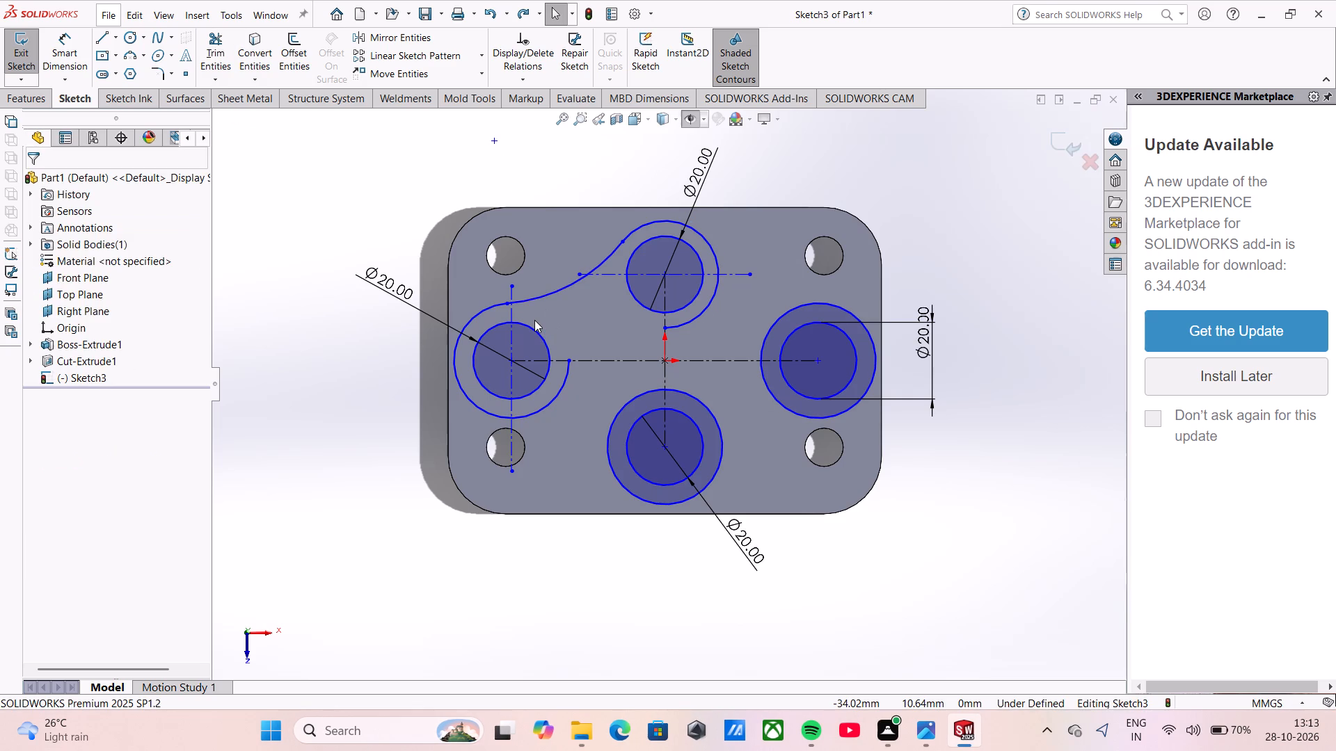
key("ctrl+z")
key("ctrl+z")
key("ctrl+z")
key("ctrl+z")
key("ctrl+z")
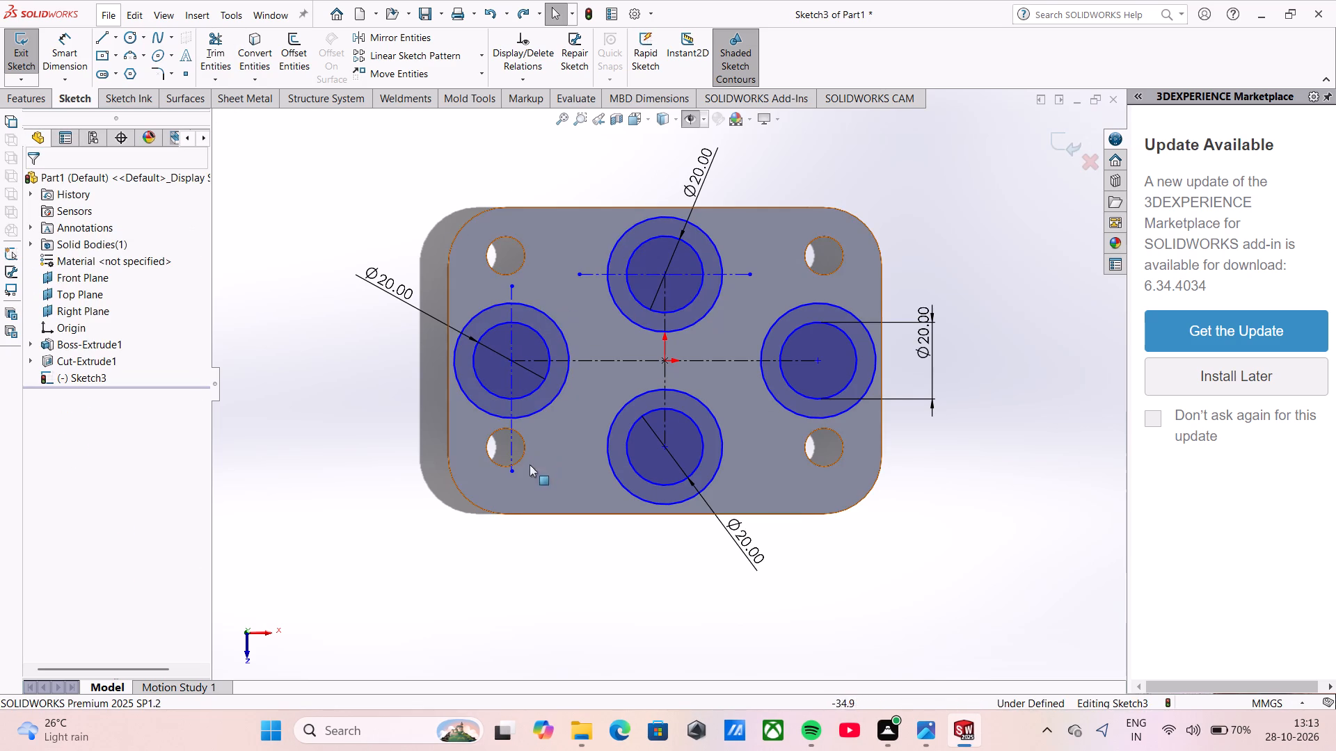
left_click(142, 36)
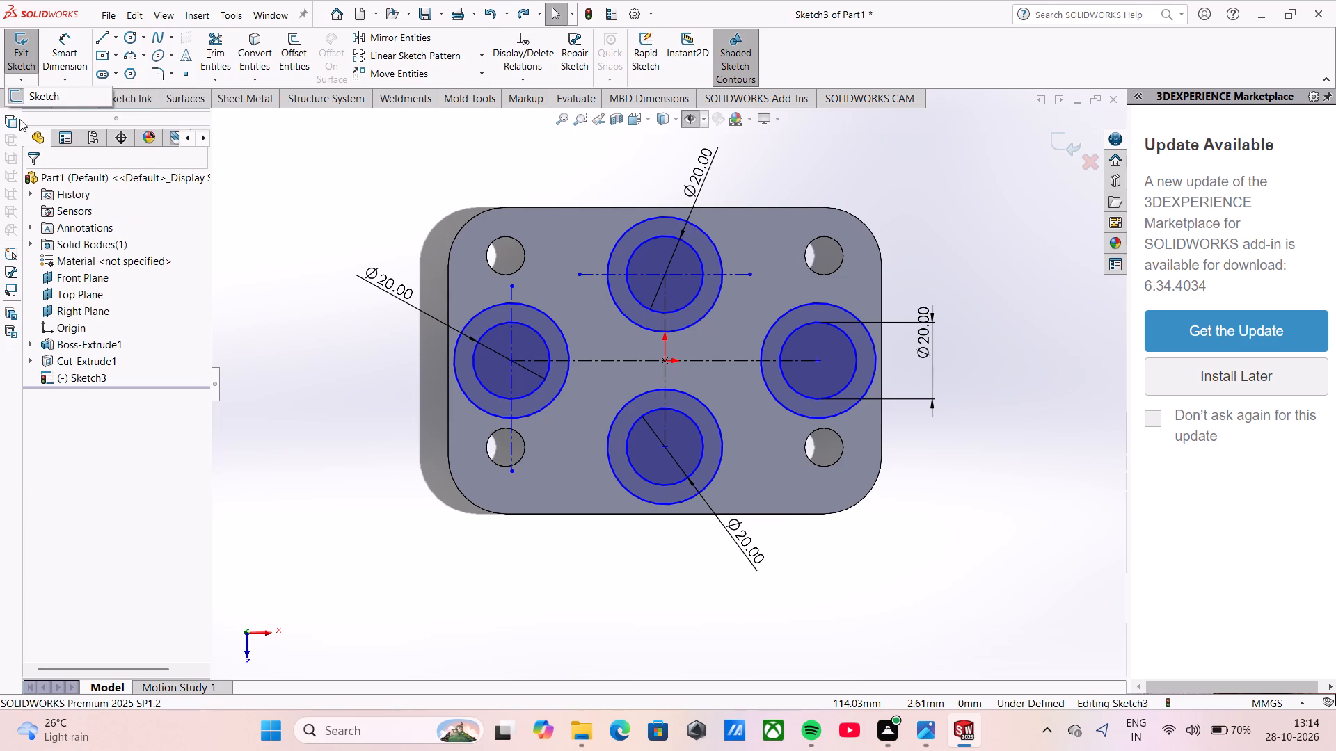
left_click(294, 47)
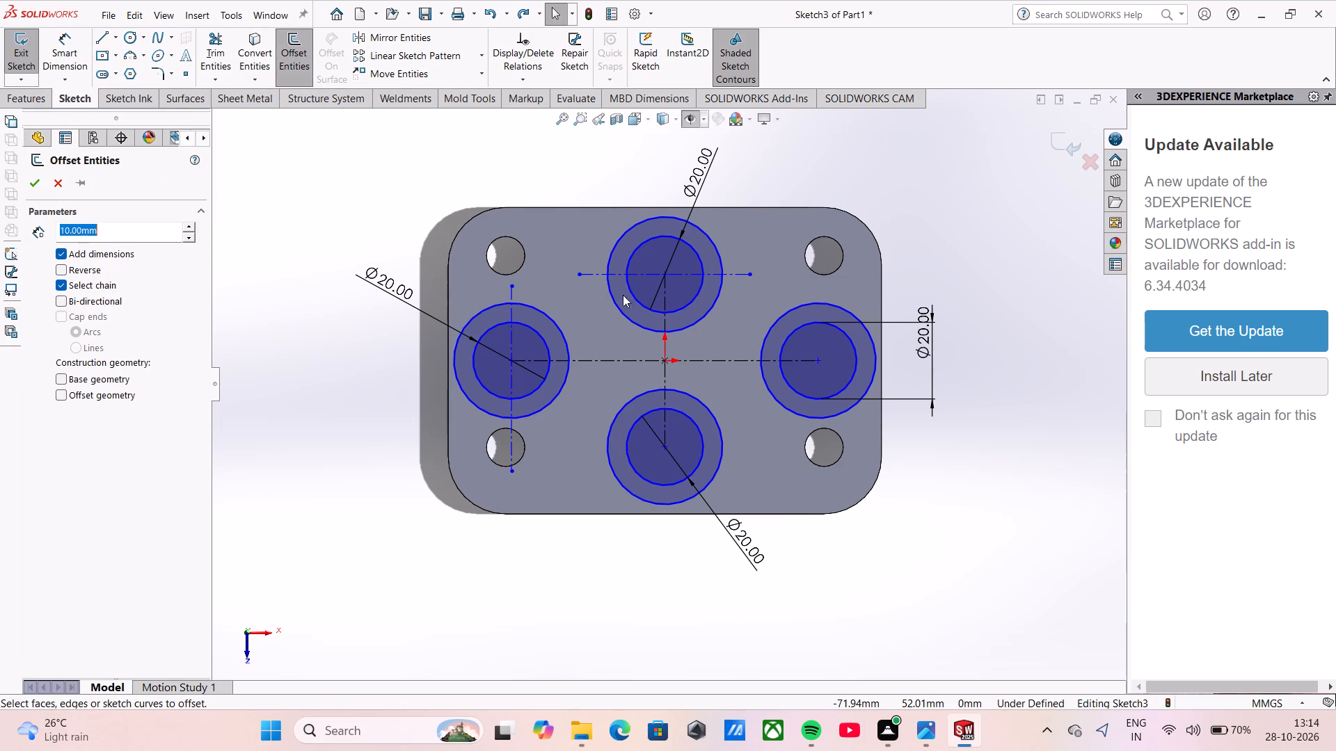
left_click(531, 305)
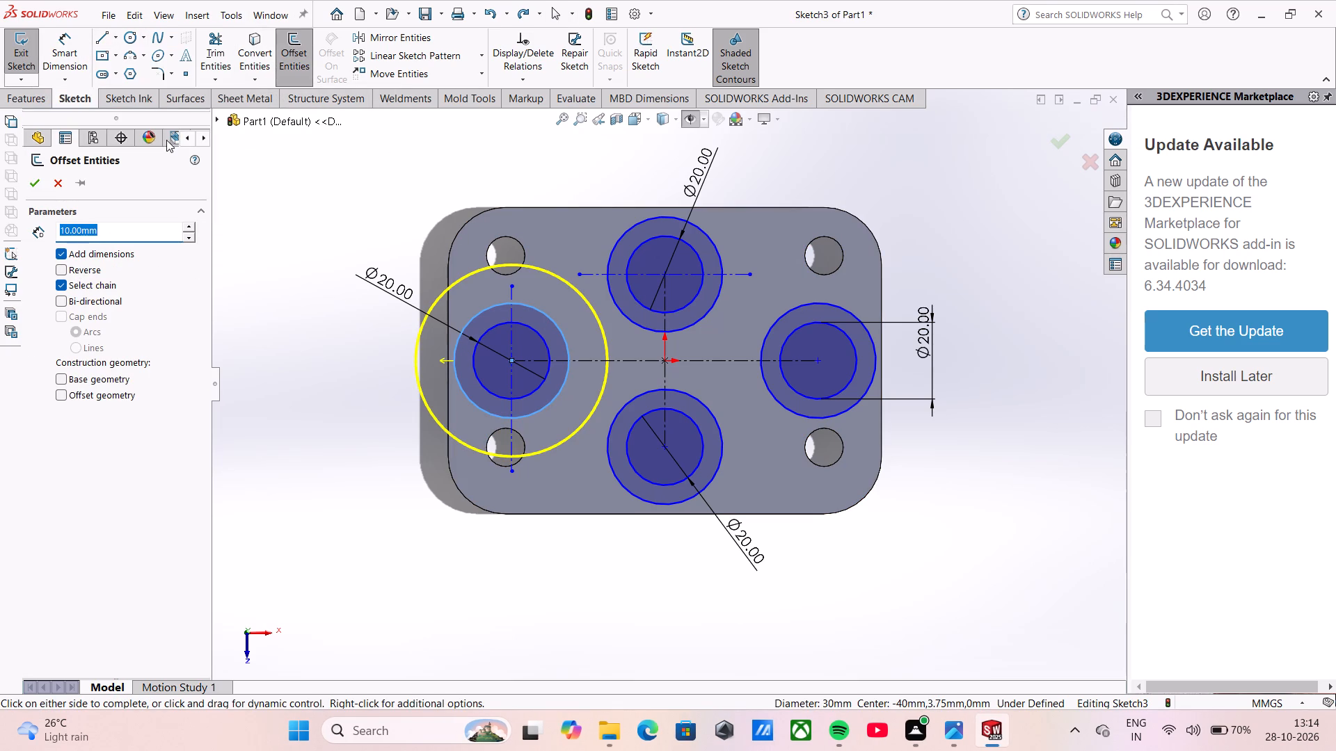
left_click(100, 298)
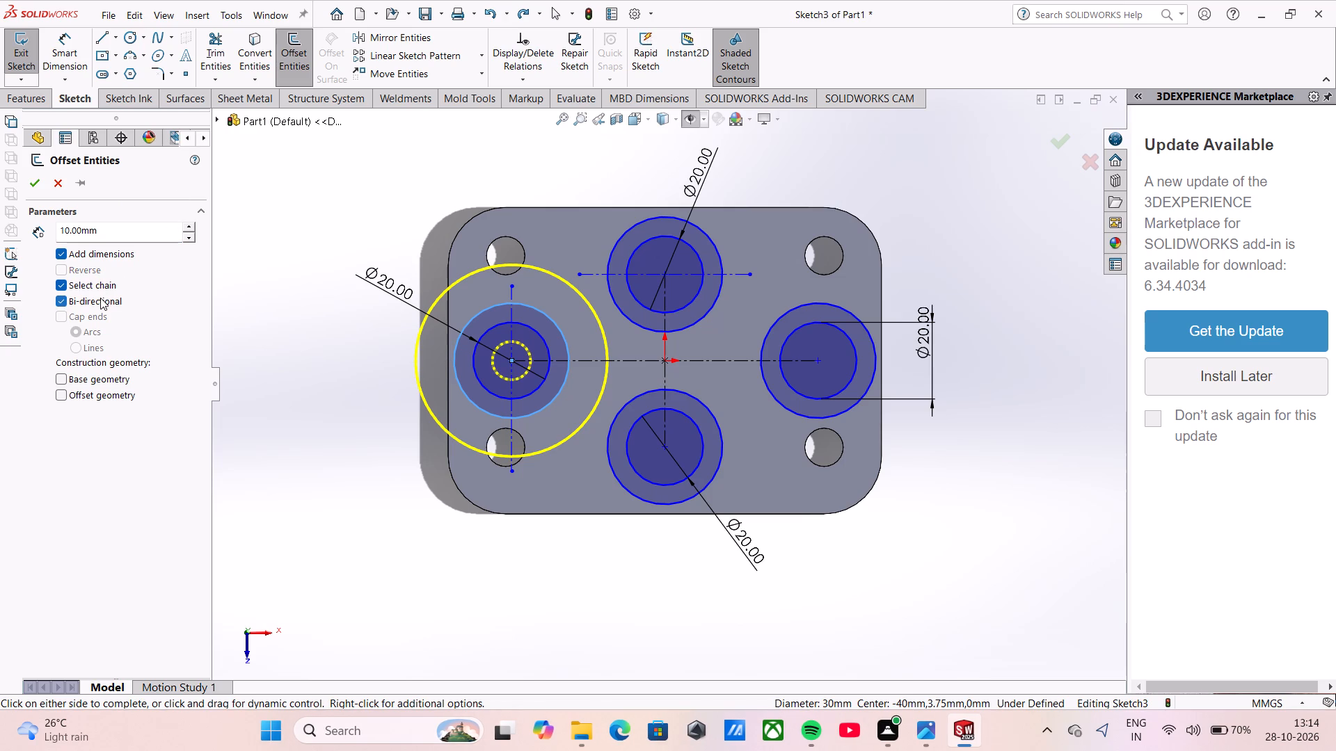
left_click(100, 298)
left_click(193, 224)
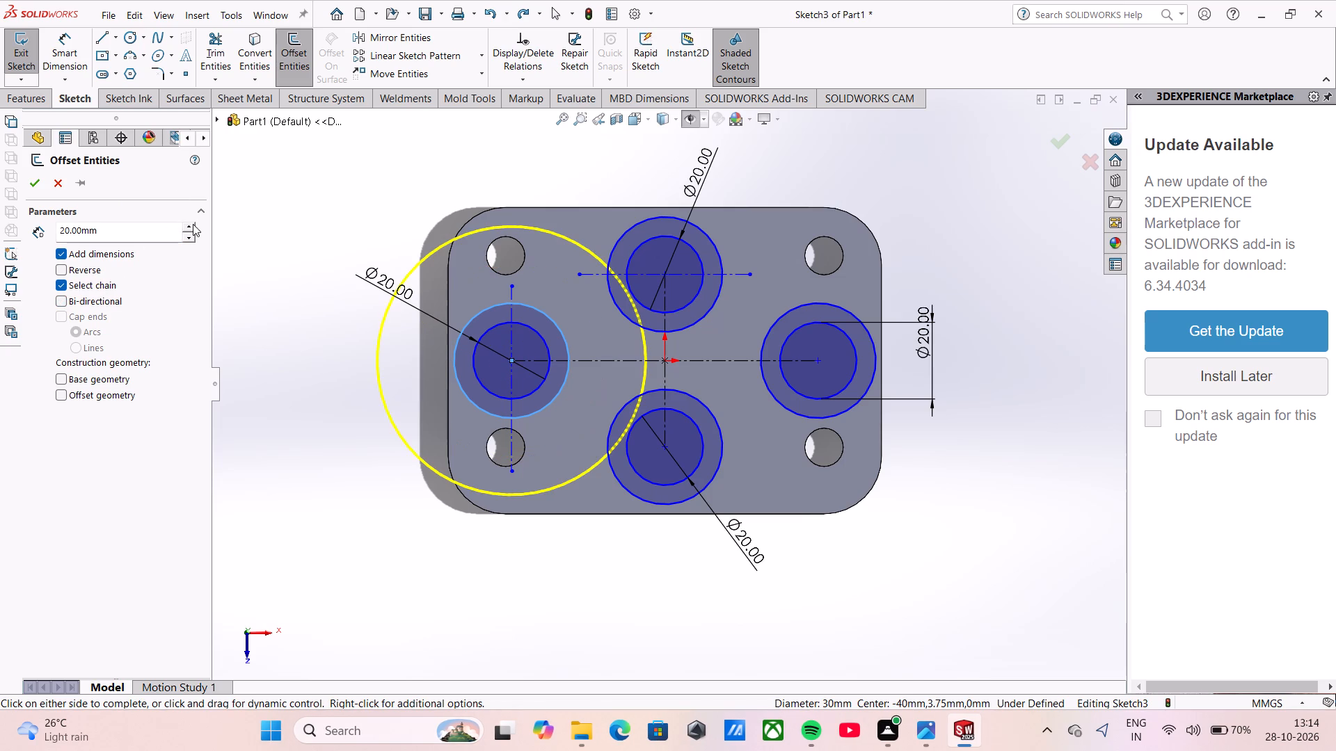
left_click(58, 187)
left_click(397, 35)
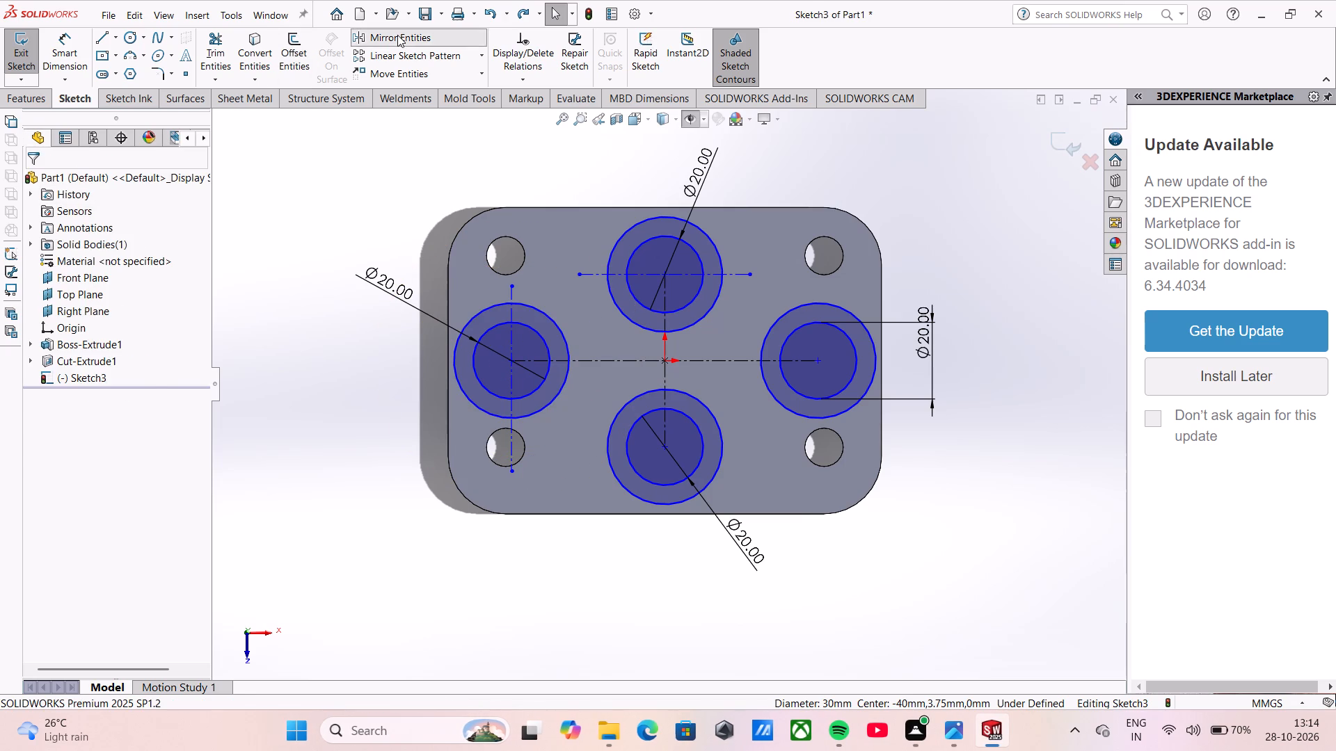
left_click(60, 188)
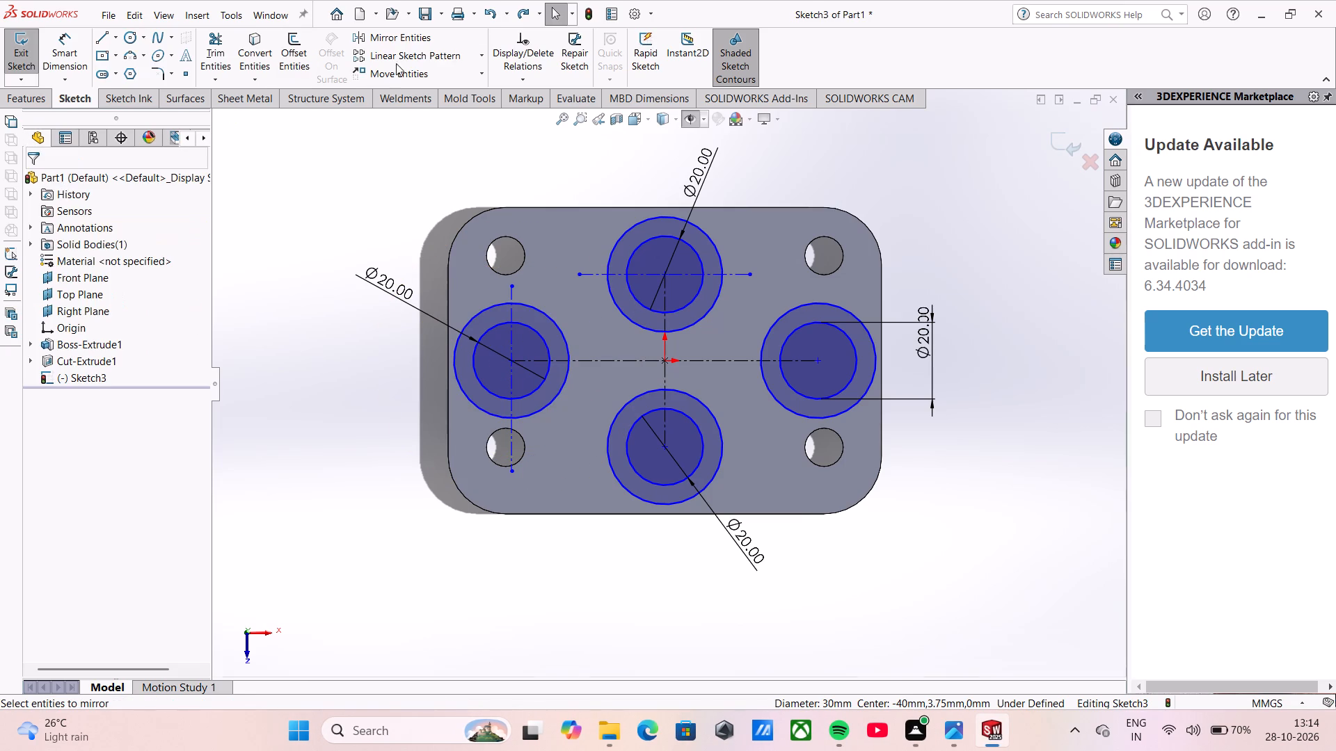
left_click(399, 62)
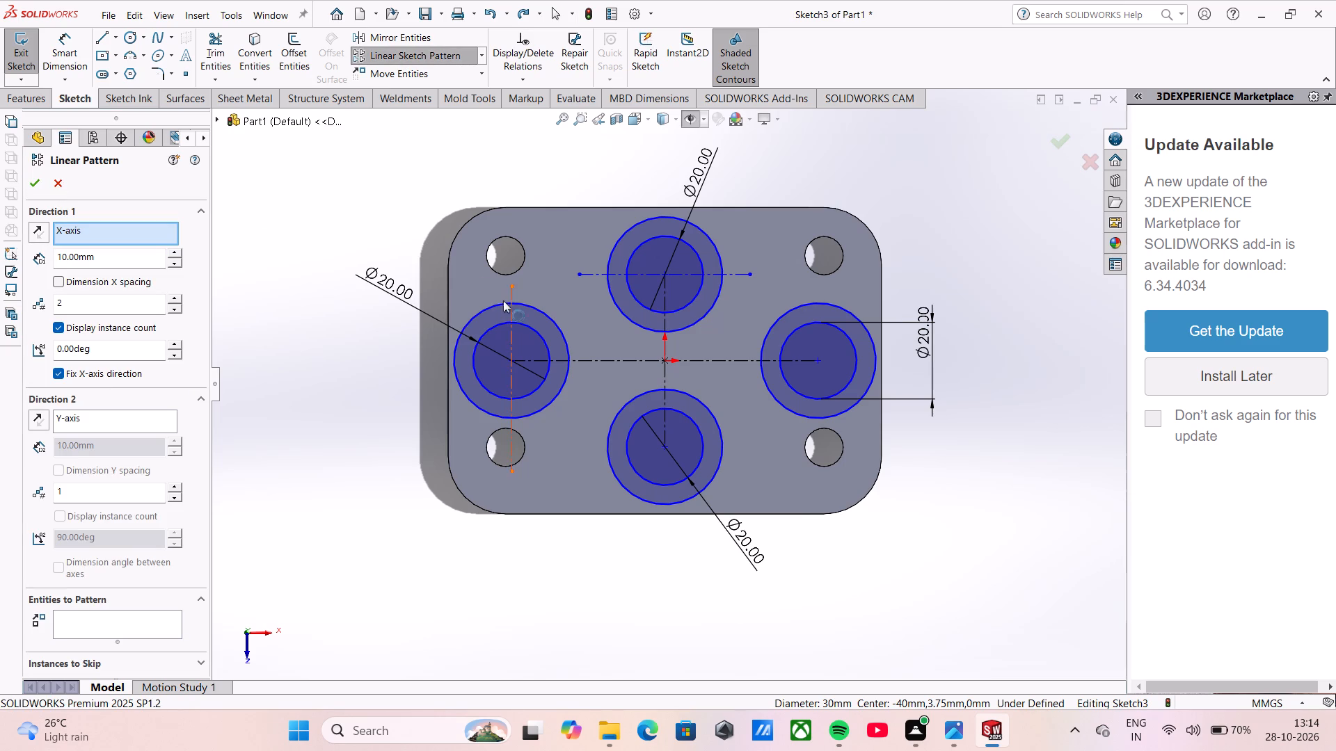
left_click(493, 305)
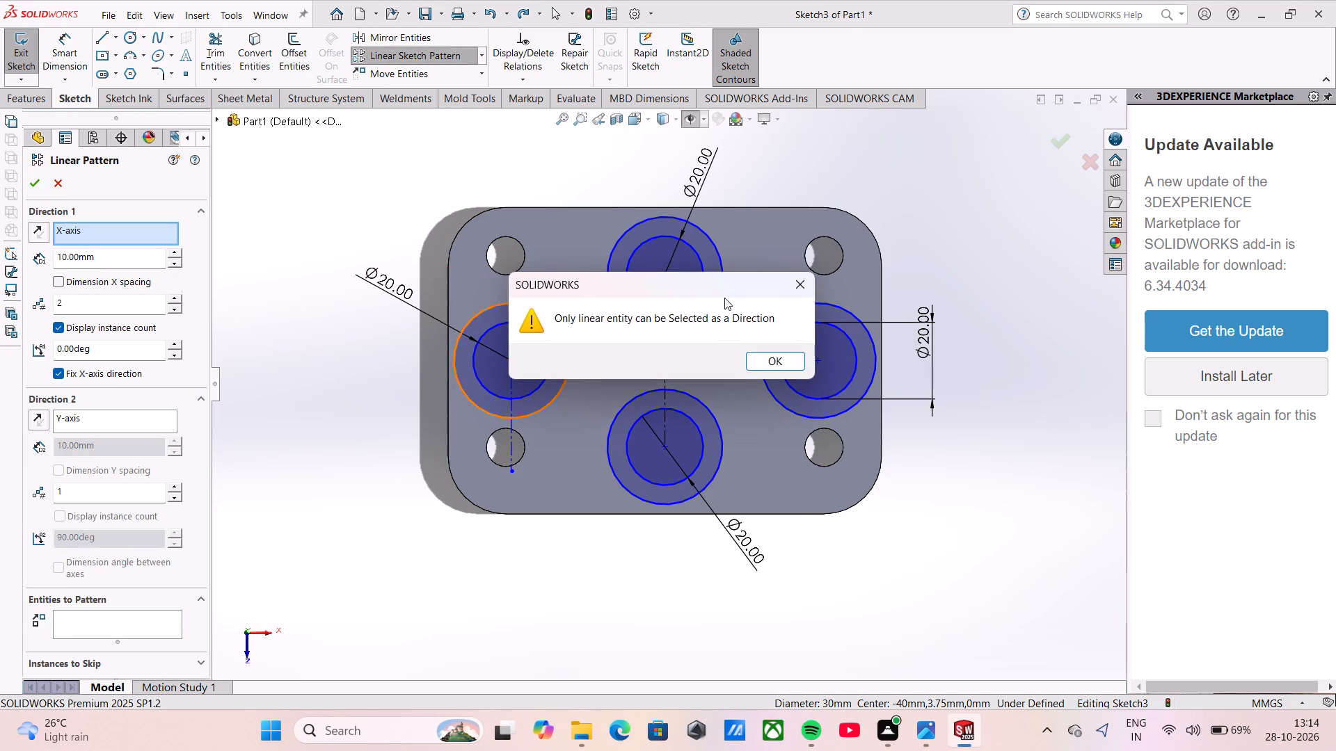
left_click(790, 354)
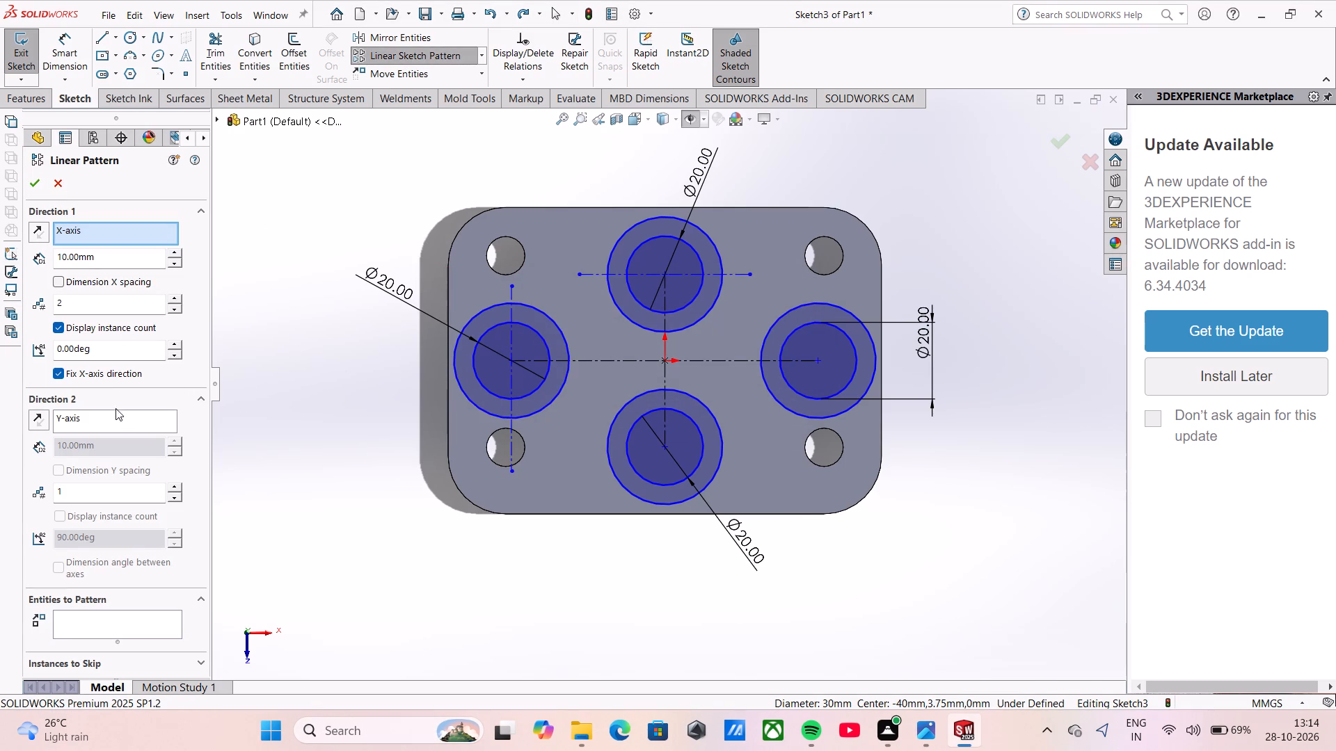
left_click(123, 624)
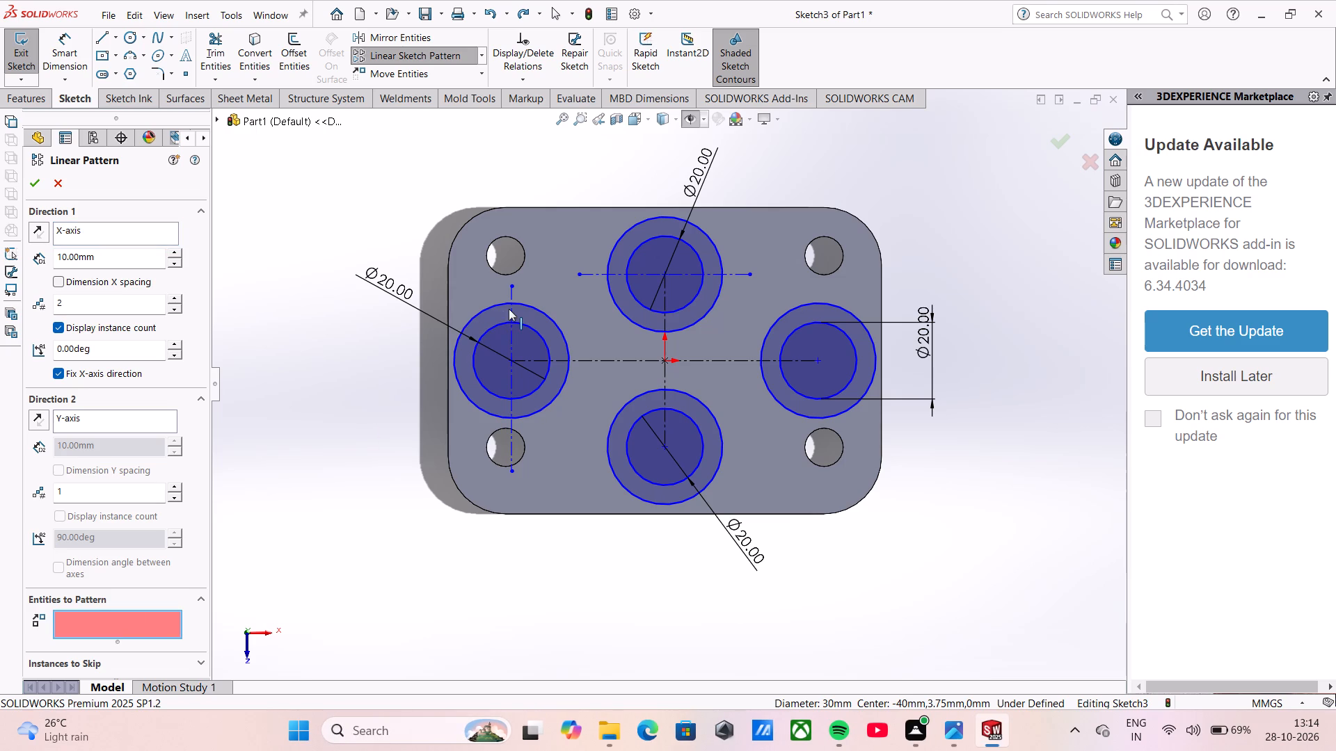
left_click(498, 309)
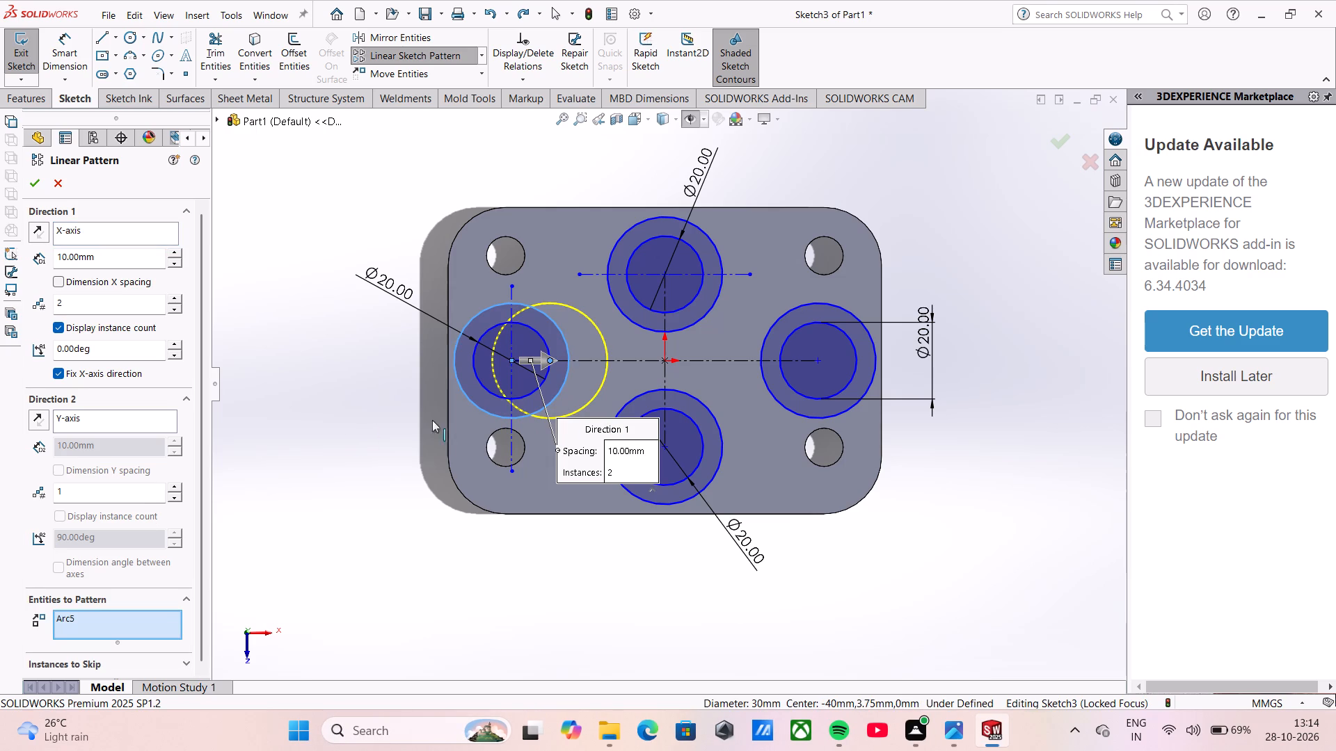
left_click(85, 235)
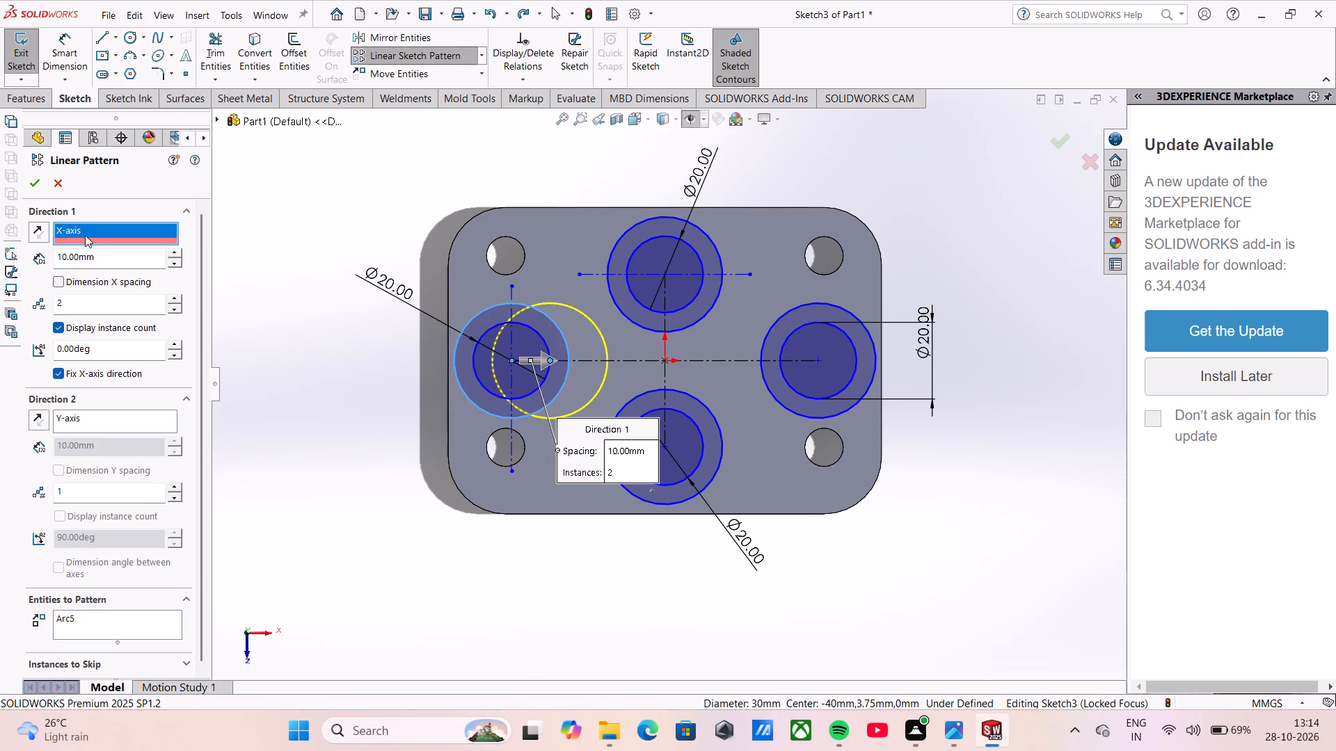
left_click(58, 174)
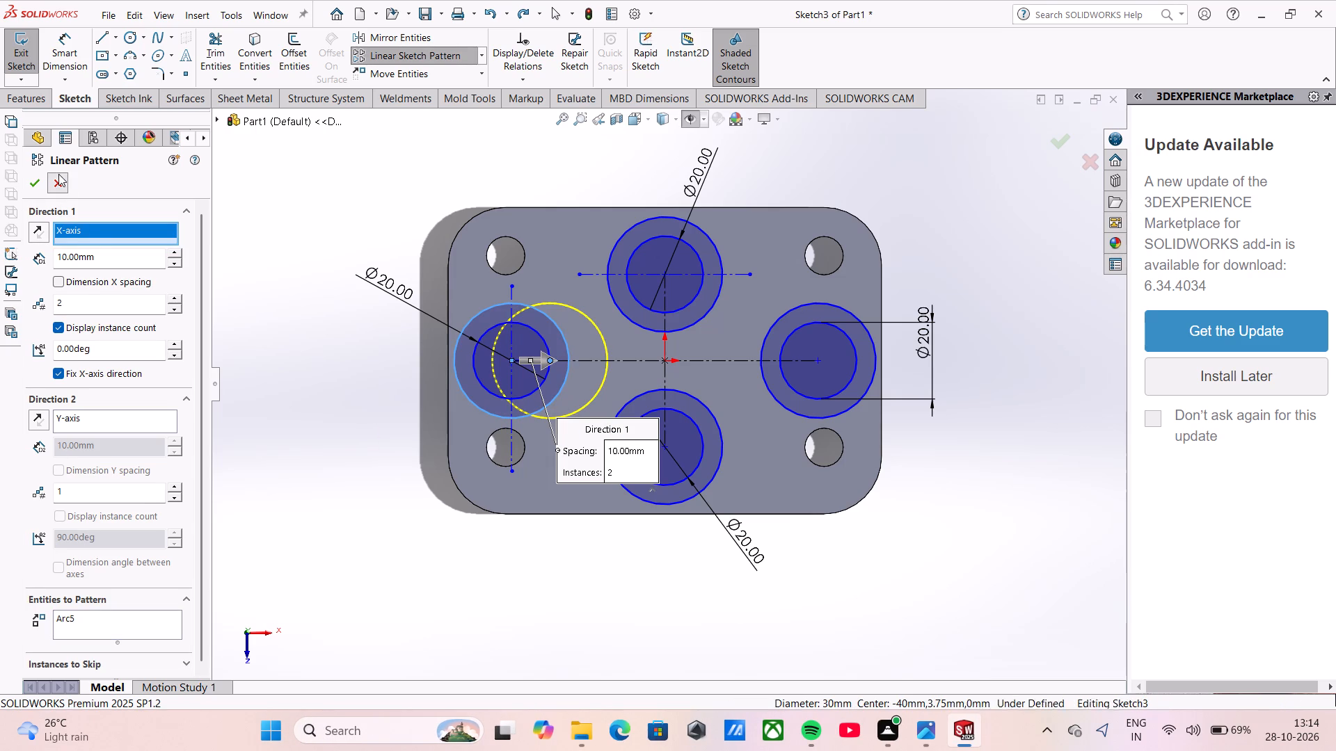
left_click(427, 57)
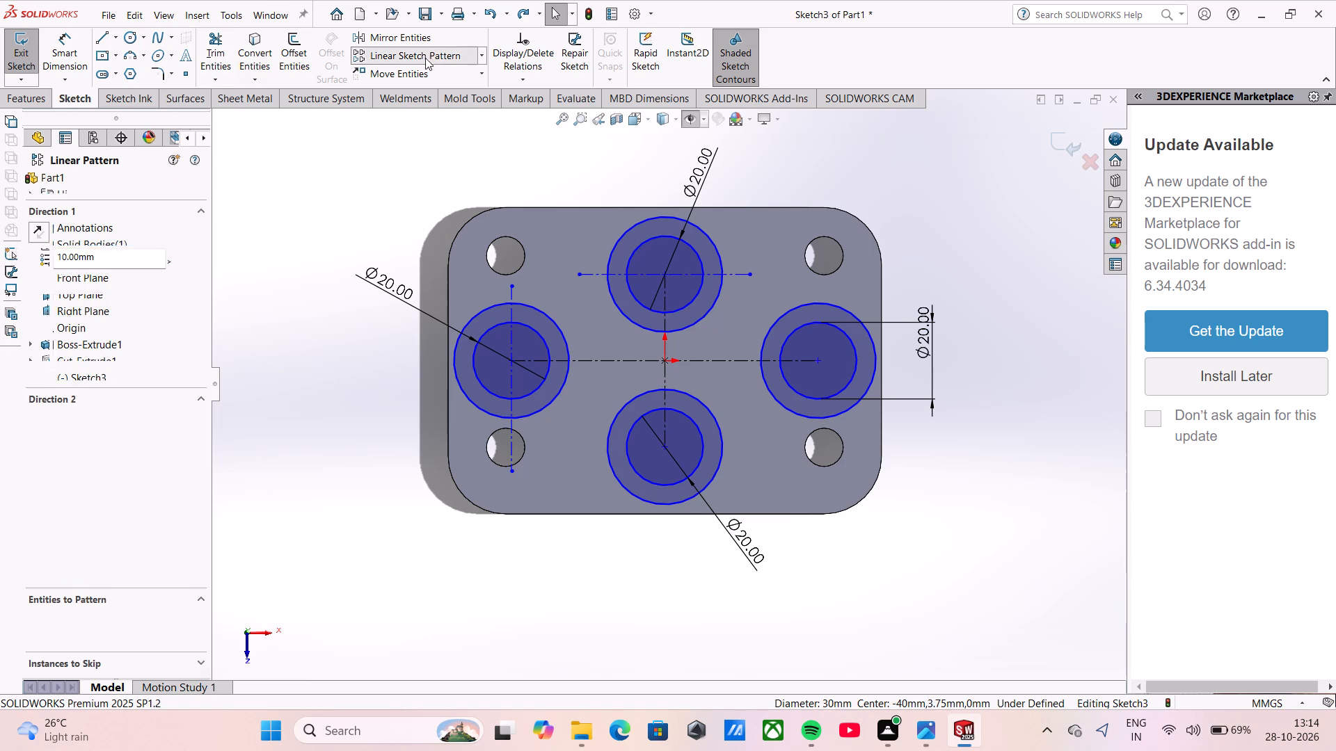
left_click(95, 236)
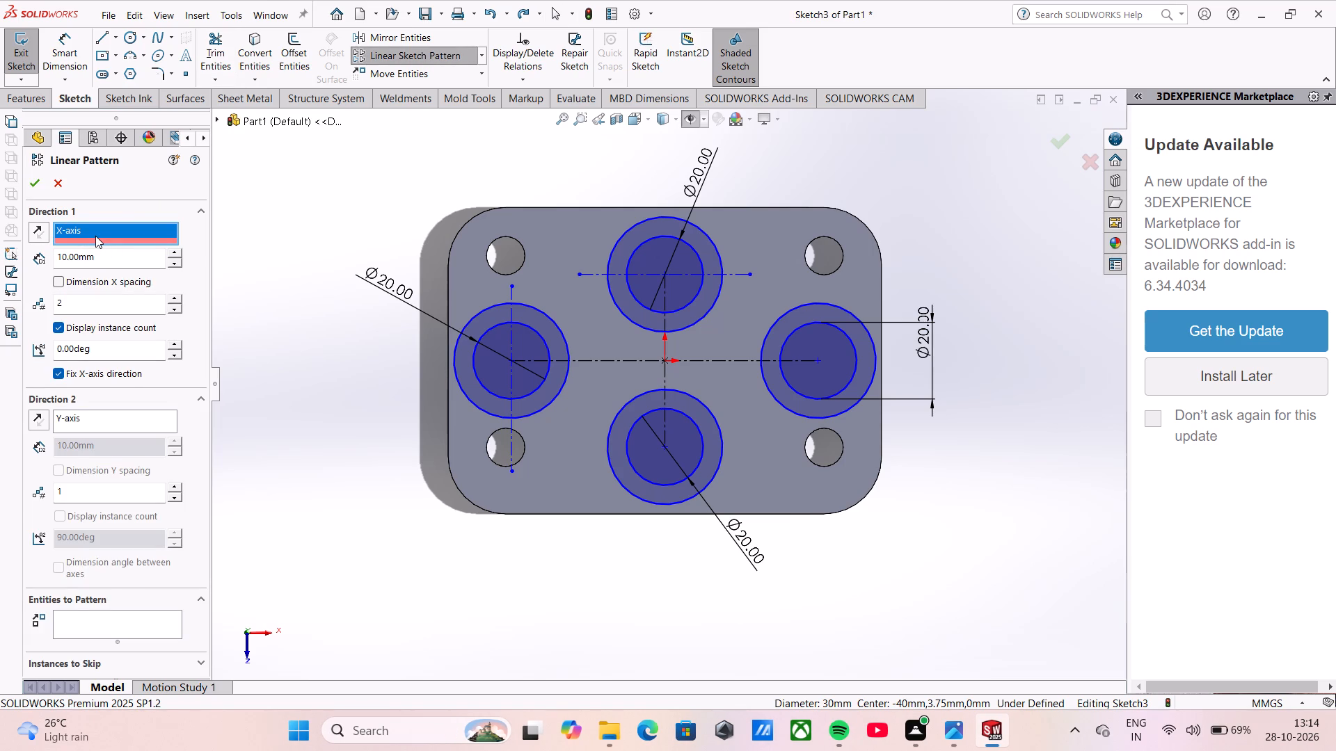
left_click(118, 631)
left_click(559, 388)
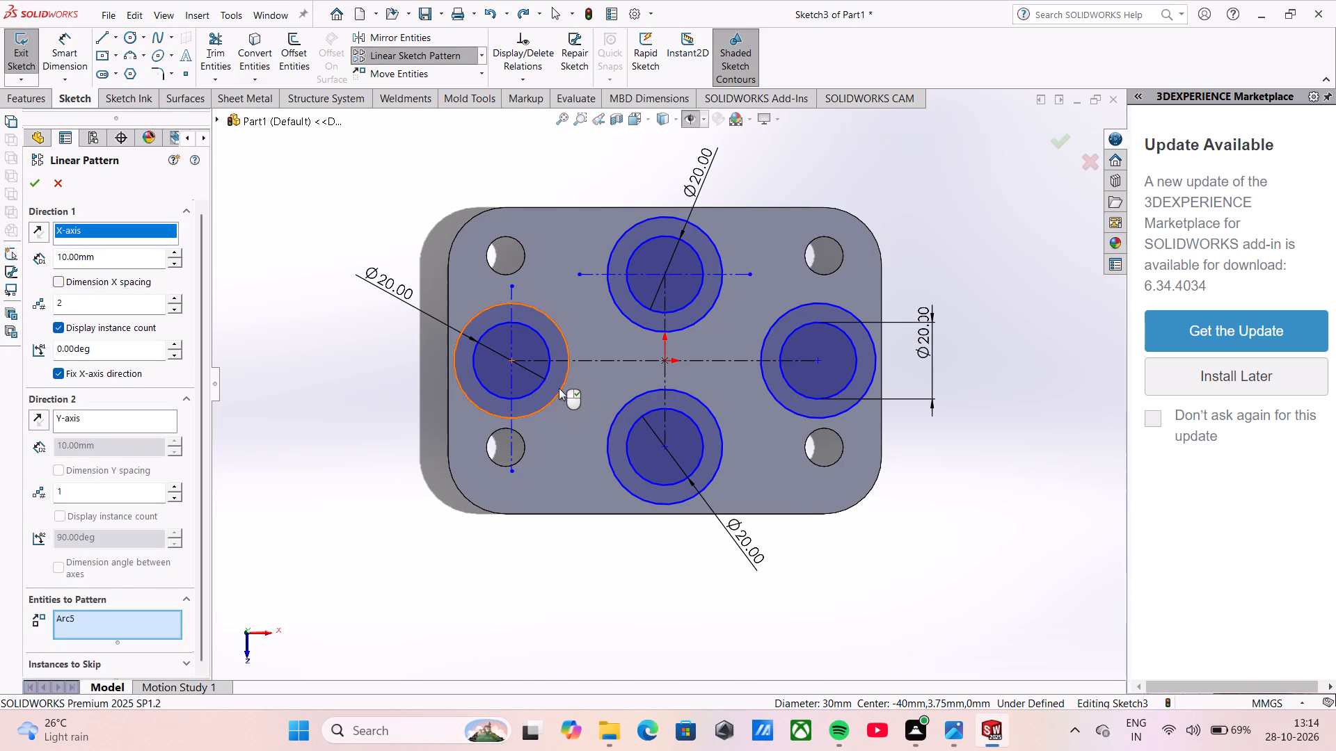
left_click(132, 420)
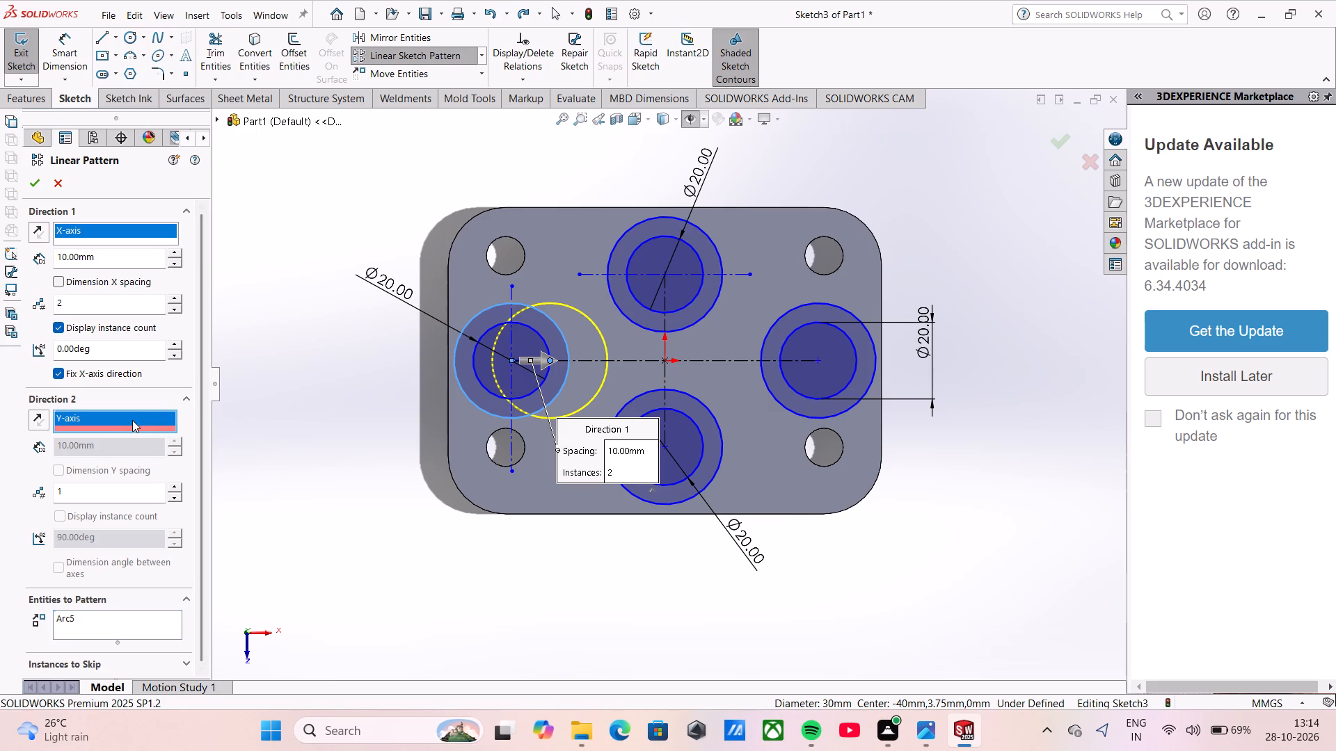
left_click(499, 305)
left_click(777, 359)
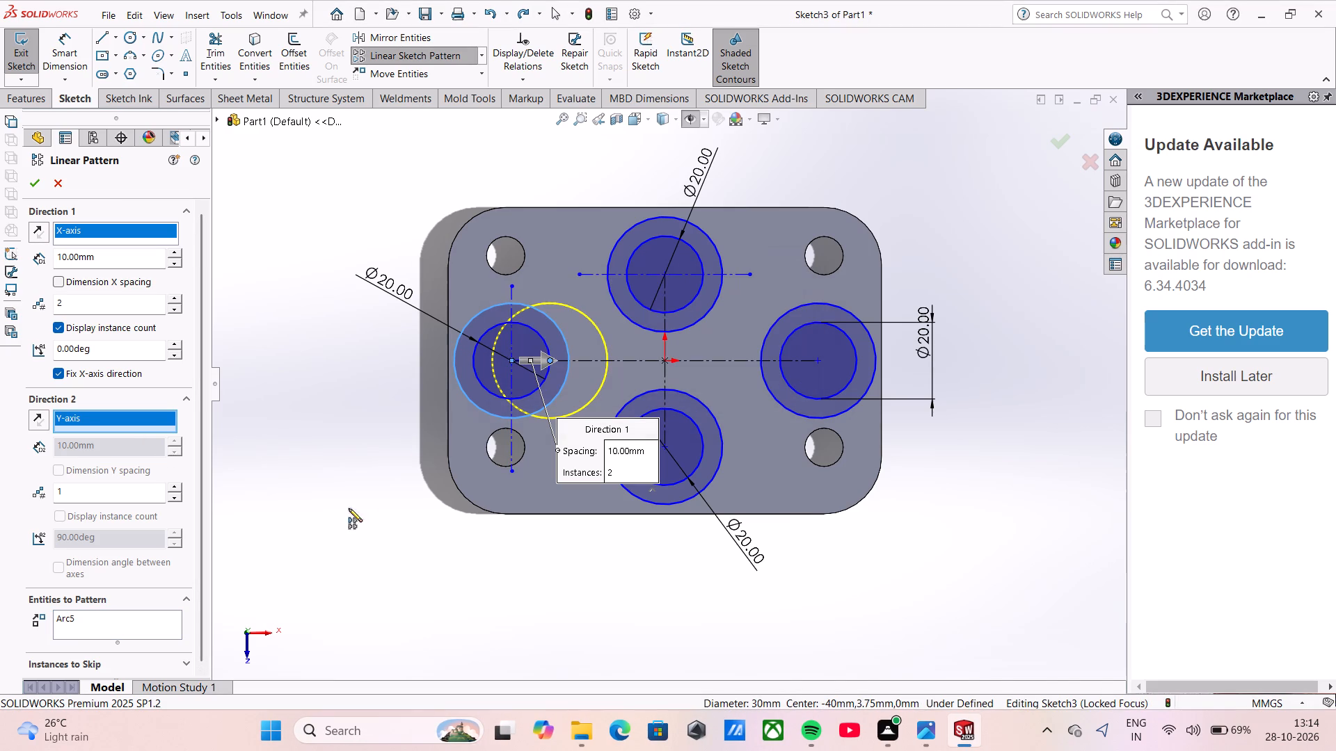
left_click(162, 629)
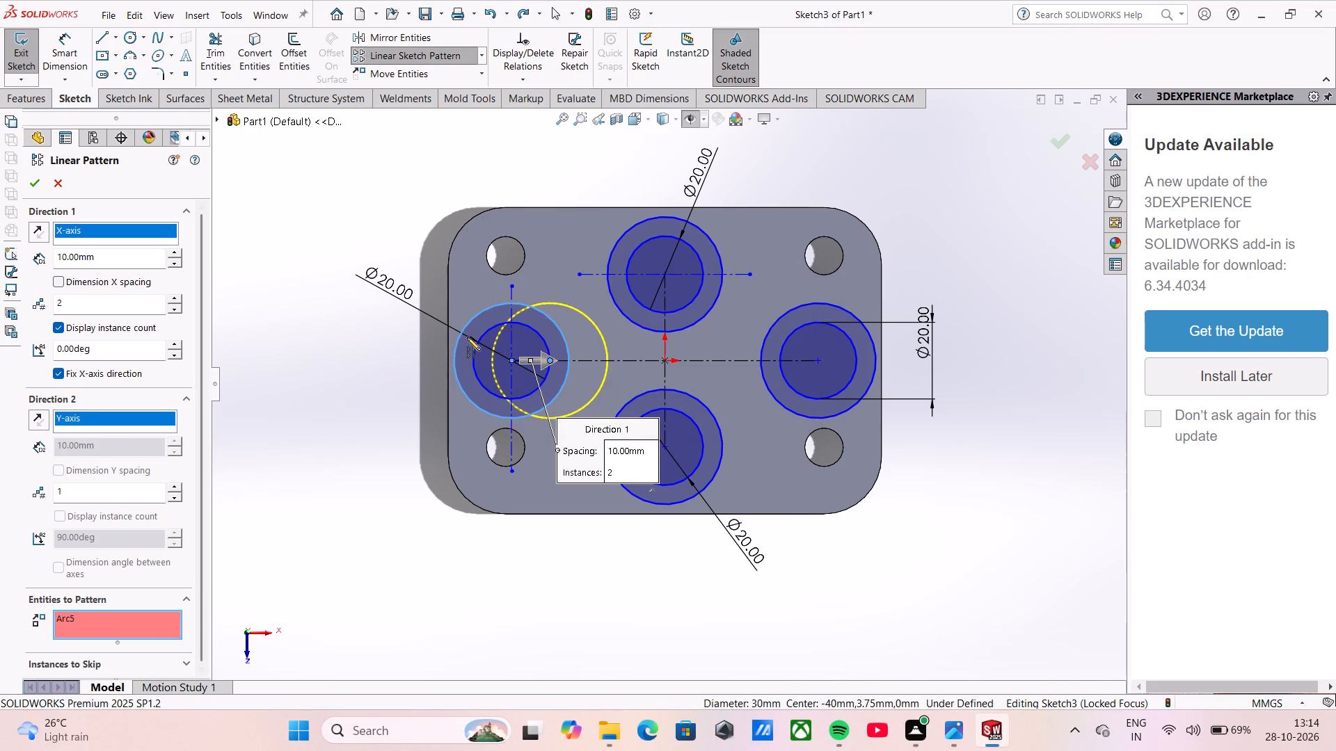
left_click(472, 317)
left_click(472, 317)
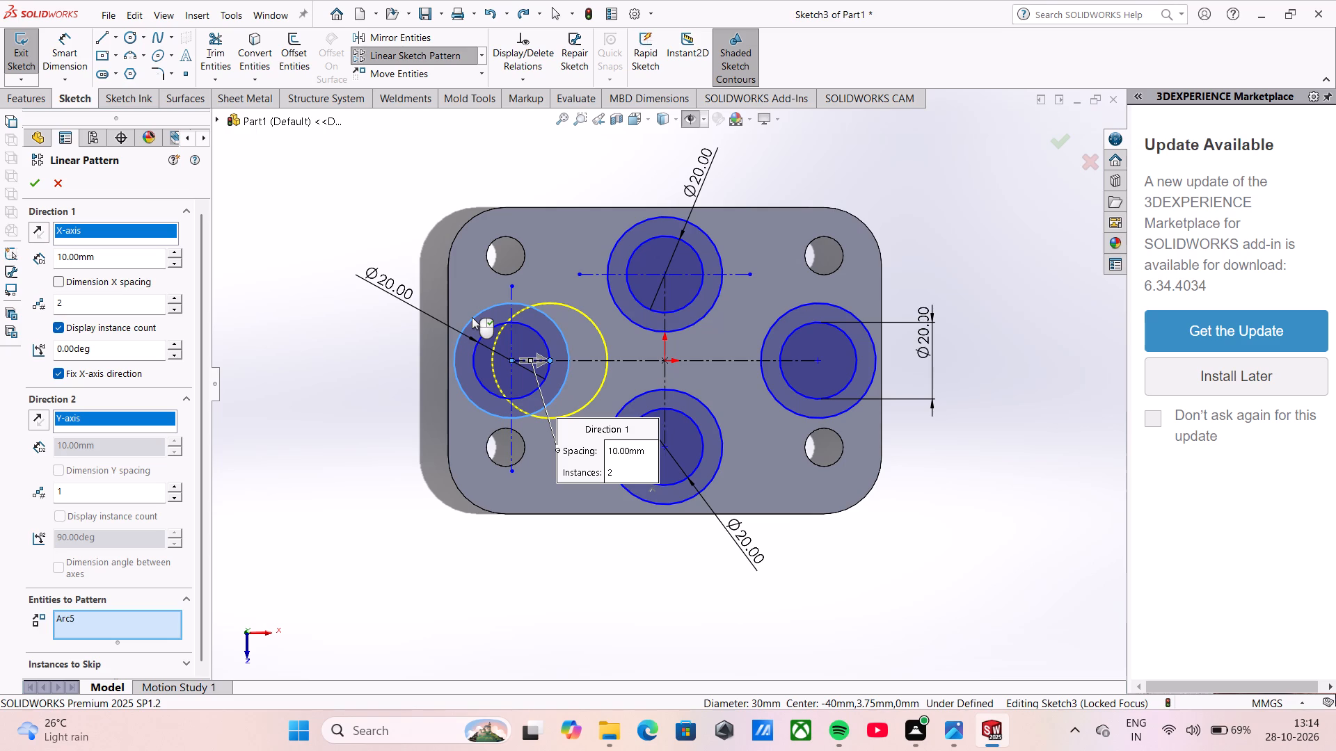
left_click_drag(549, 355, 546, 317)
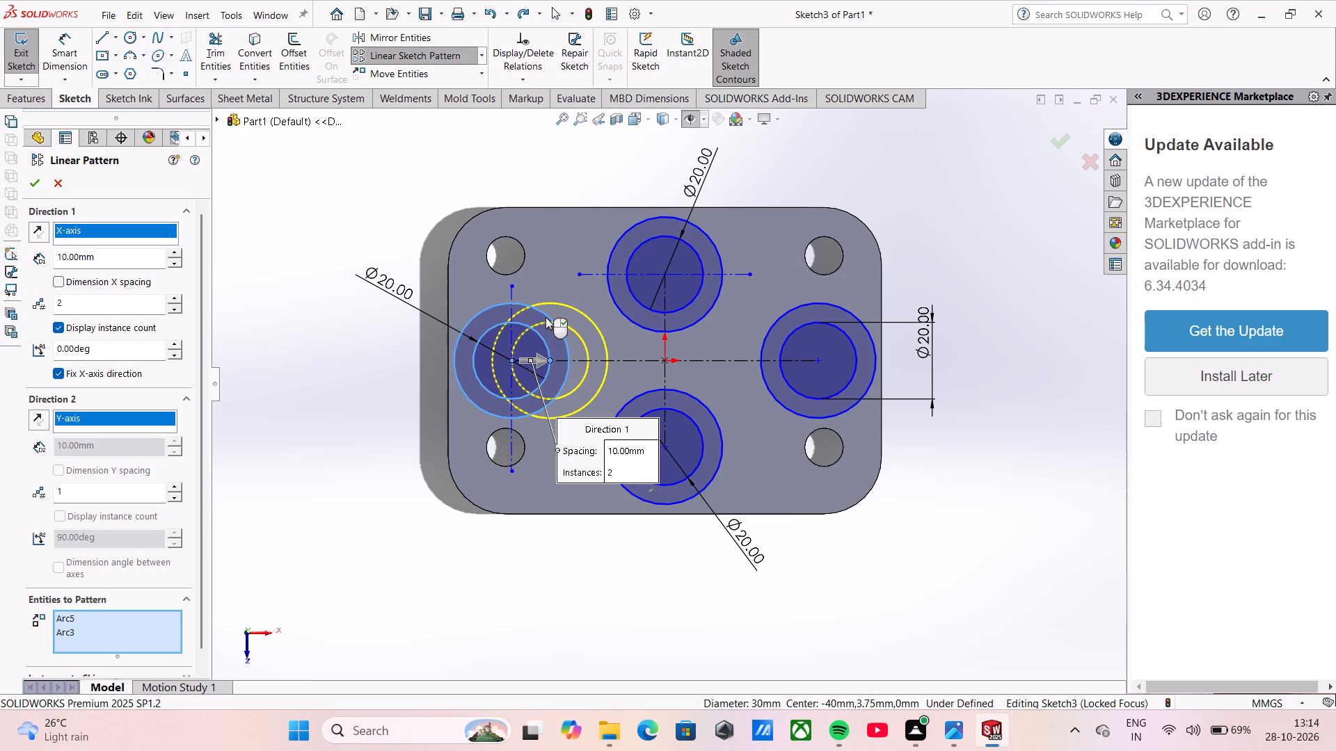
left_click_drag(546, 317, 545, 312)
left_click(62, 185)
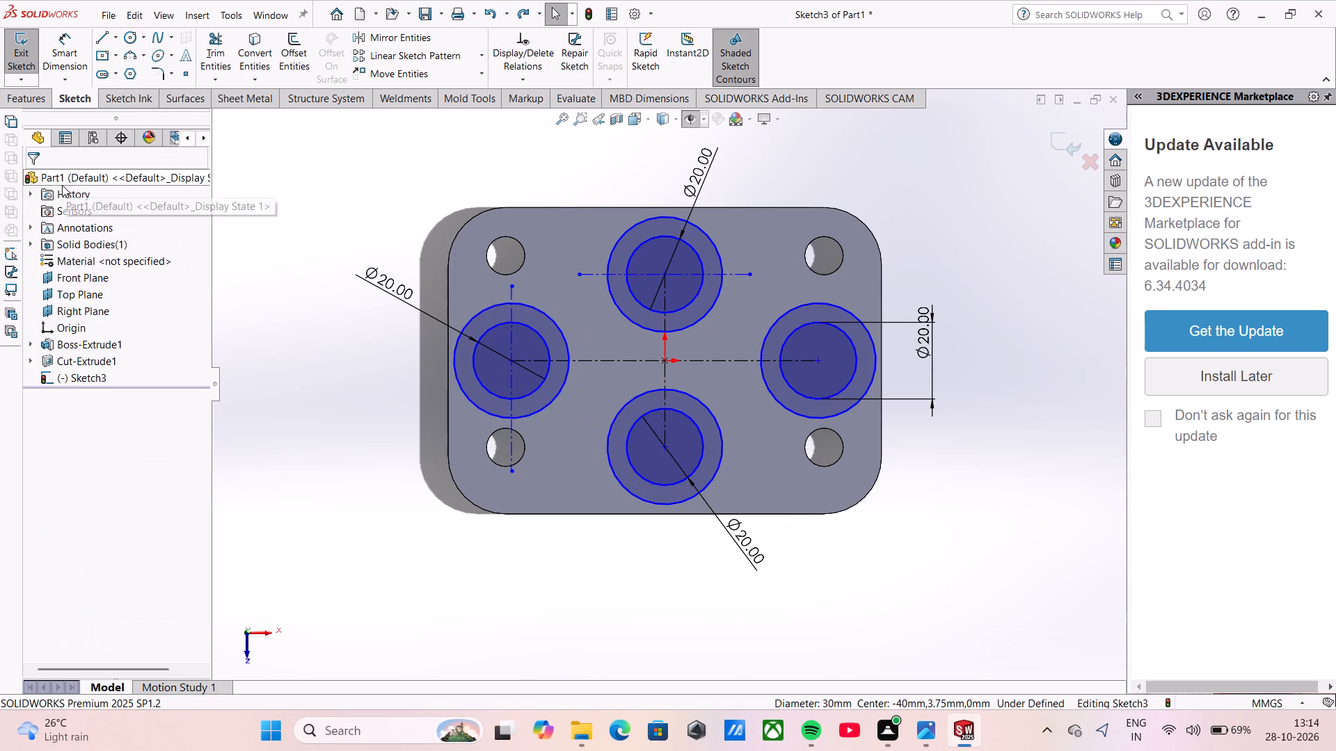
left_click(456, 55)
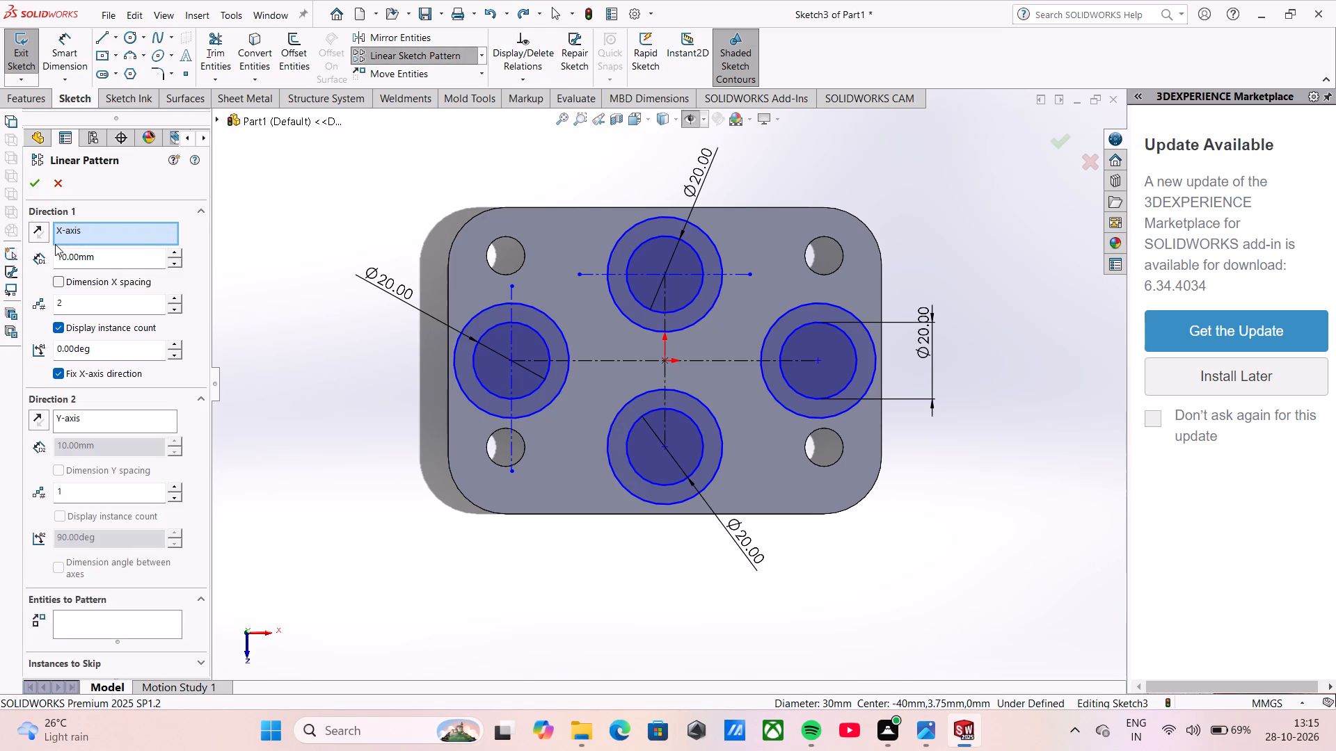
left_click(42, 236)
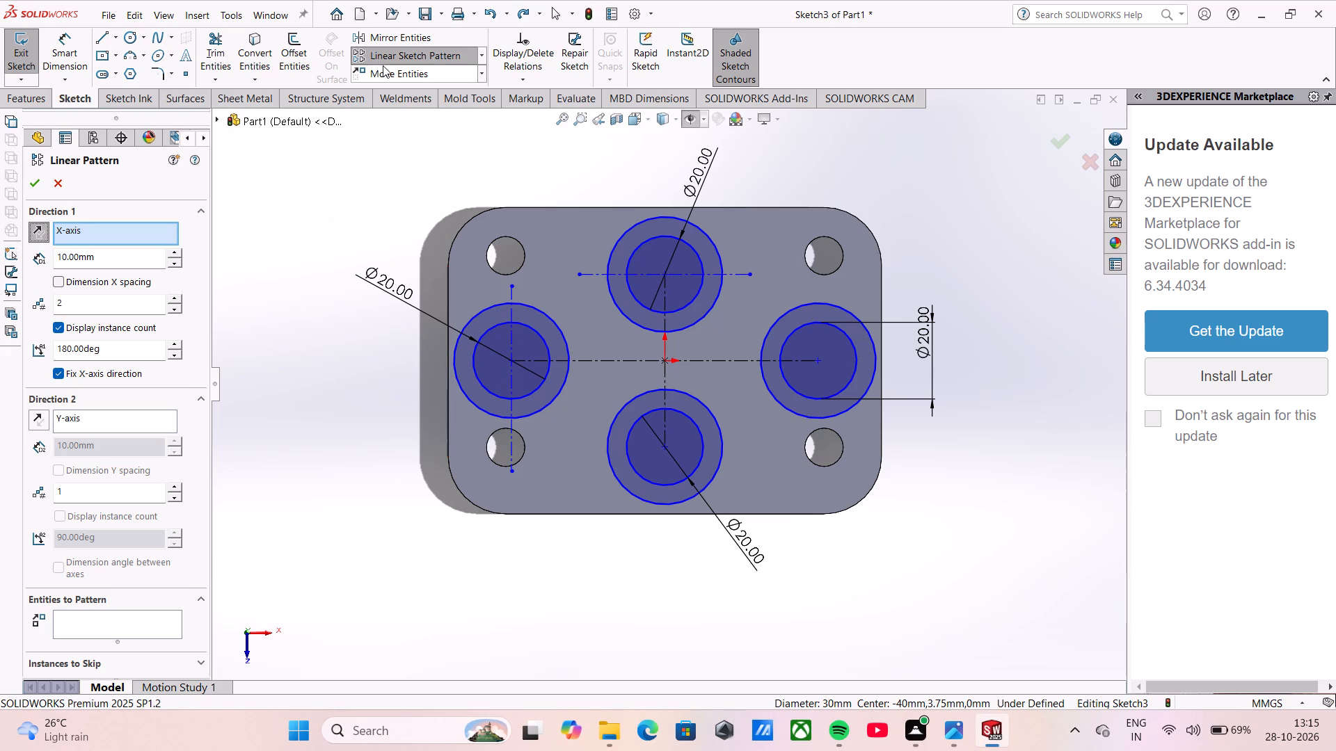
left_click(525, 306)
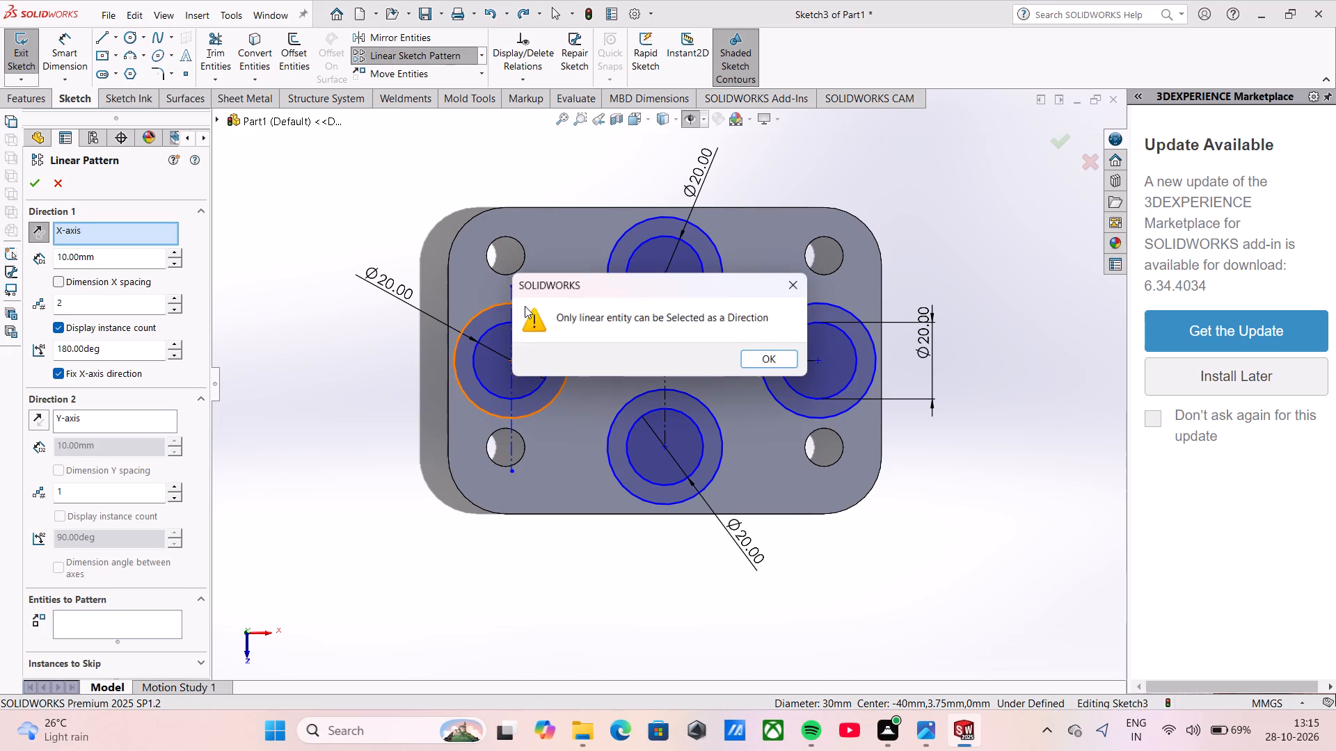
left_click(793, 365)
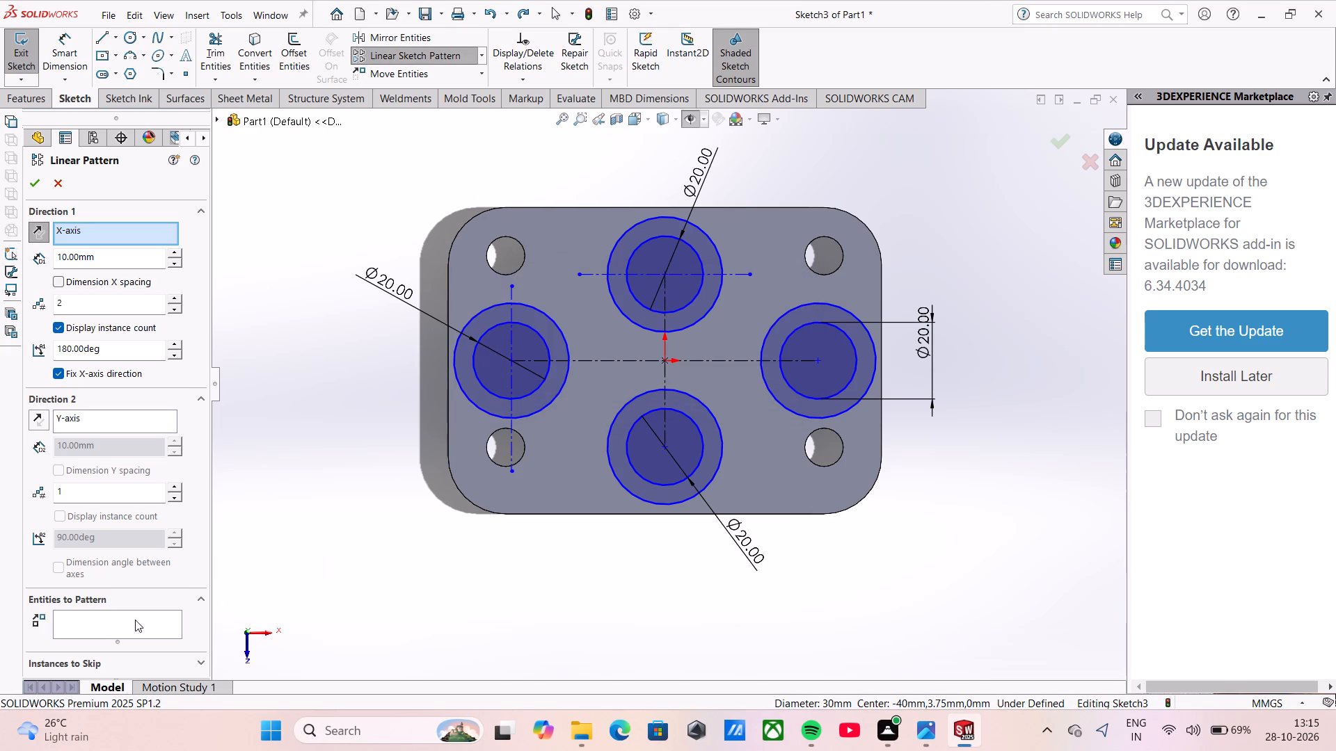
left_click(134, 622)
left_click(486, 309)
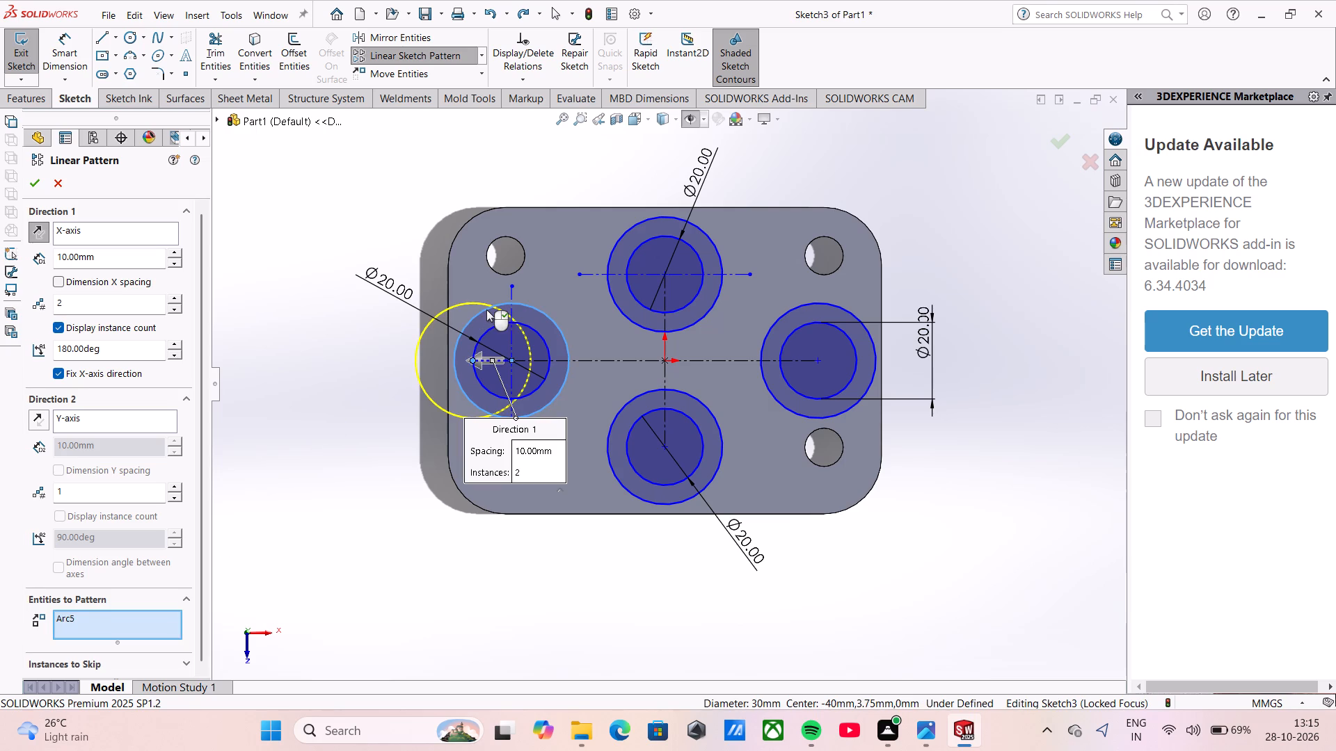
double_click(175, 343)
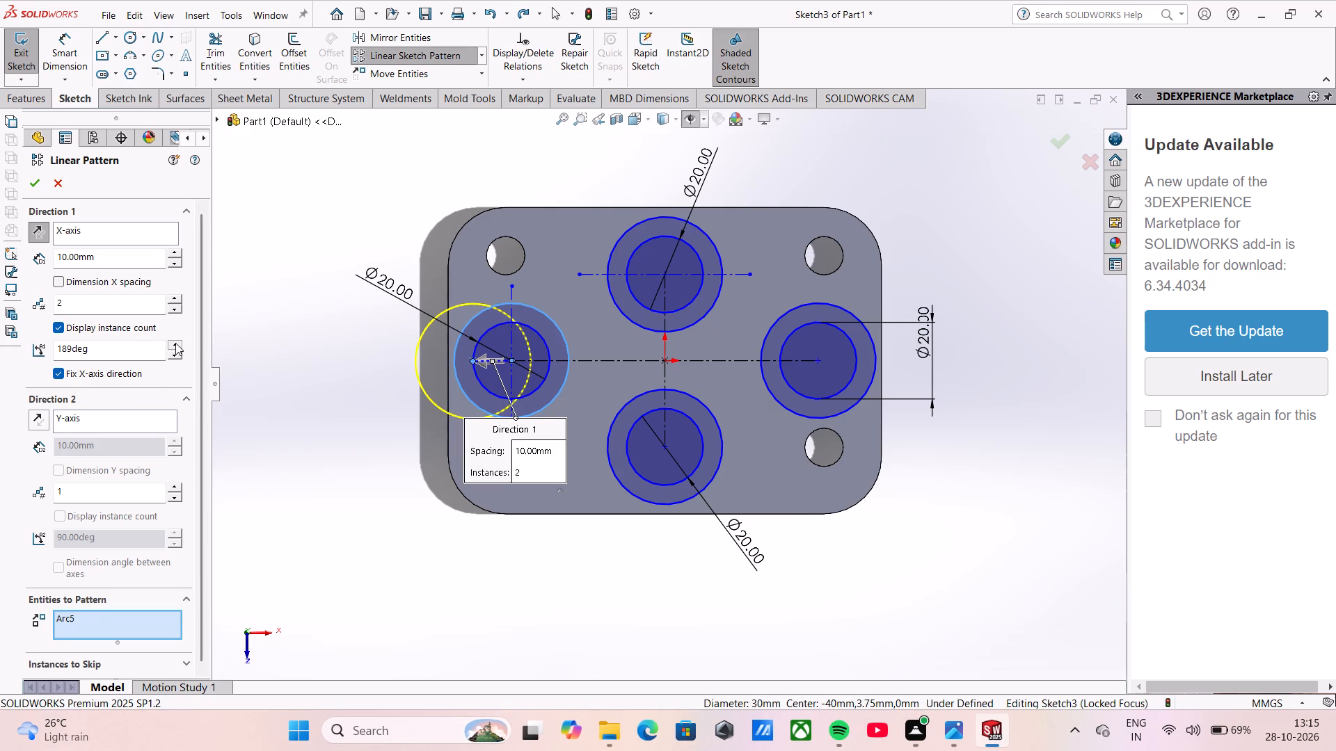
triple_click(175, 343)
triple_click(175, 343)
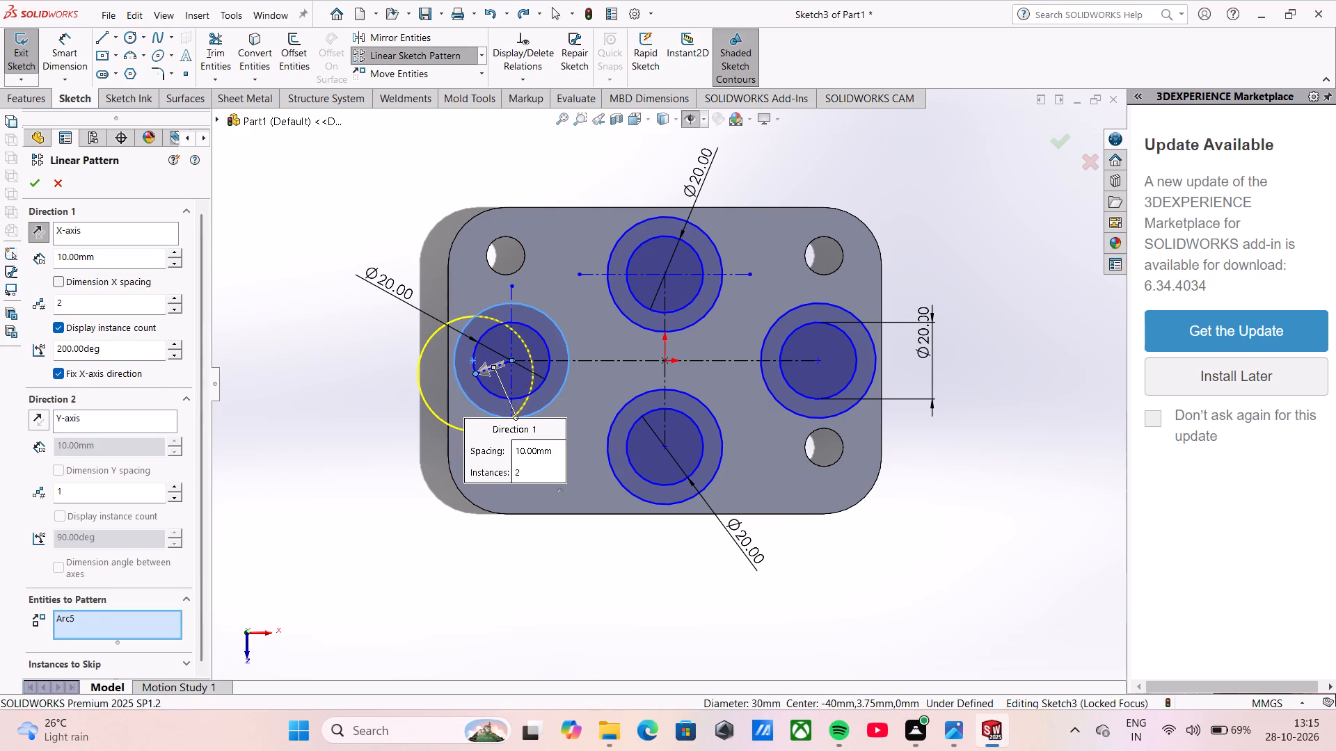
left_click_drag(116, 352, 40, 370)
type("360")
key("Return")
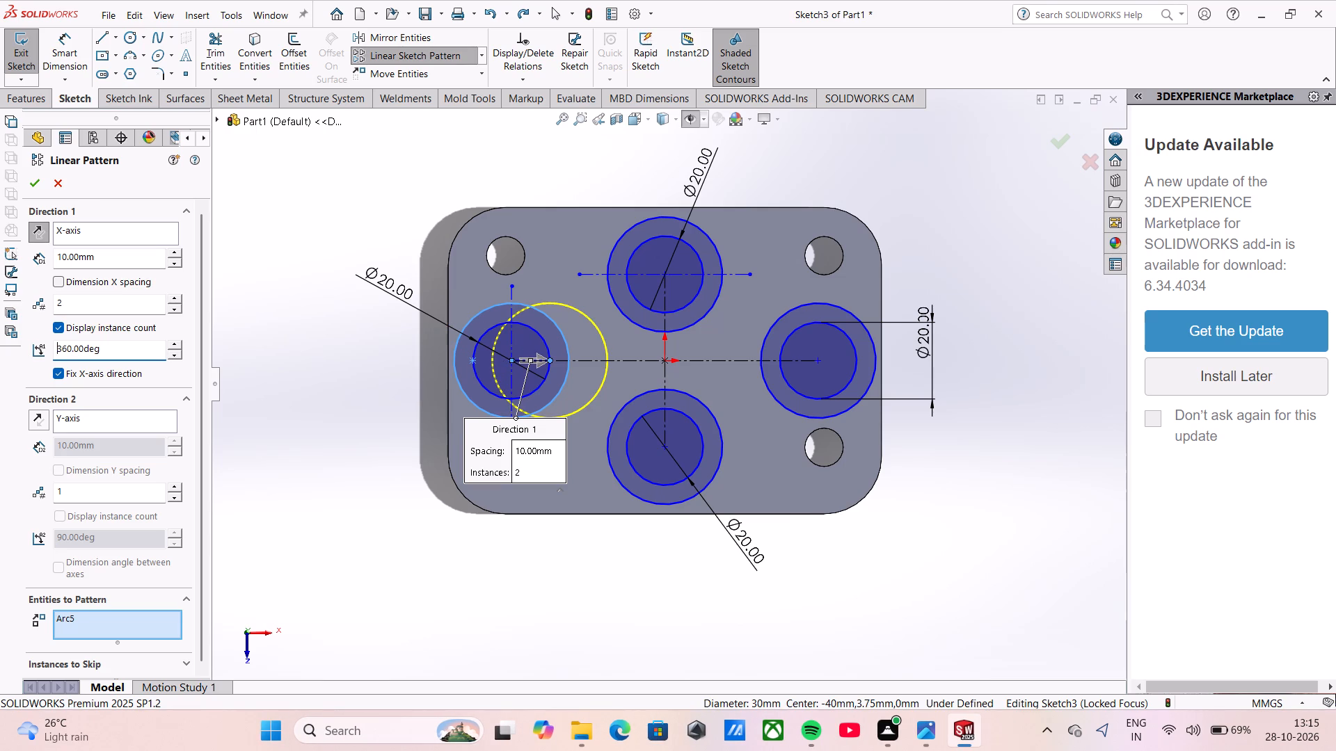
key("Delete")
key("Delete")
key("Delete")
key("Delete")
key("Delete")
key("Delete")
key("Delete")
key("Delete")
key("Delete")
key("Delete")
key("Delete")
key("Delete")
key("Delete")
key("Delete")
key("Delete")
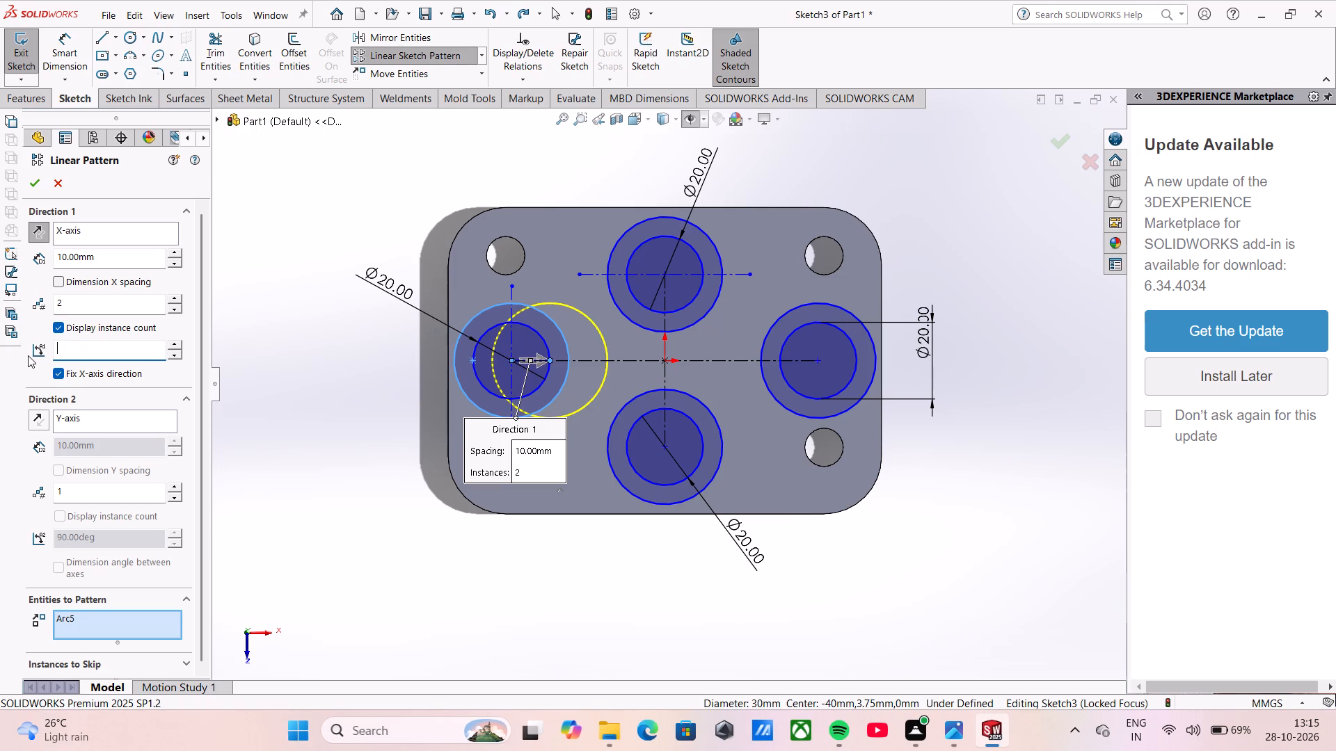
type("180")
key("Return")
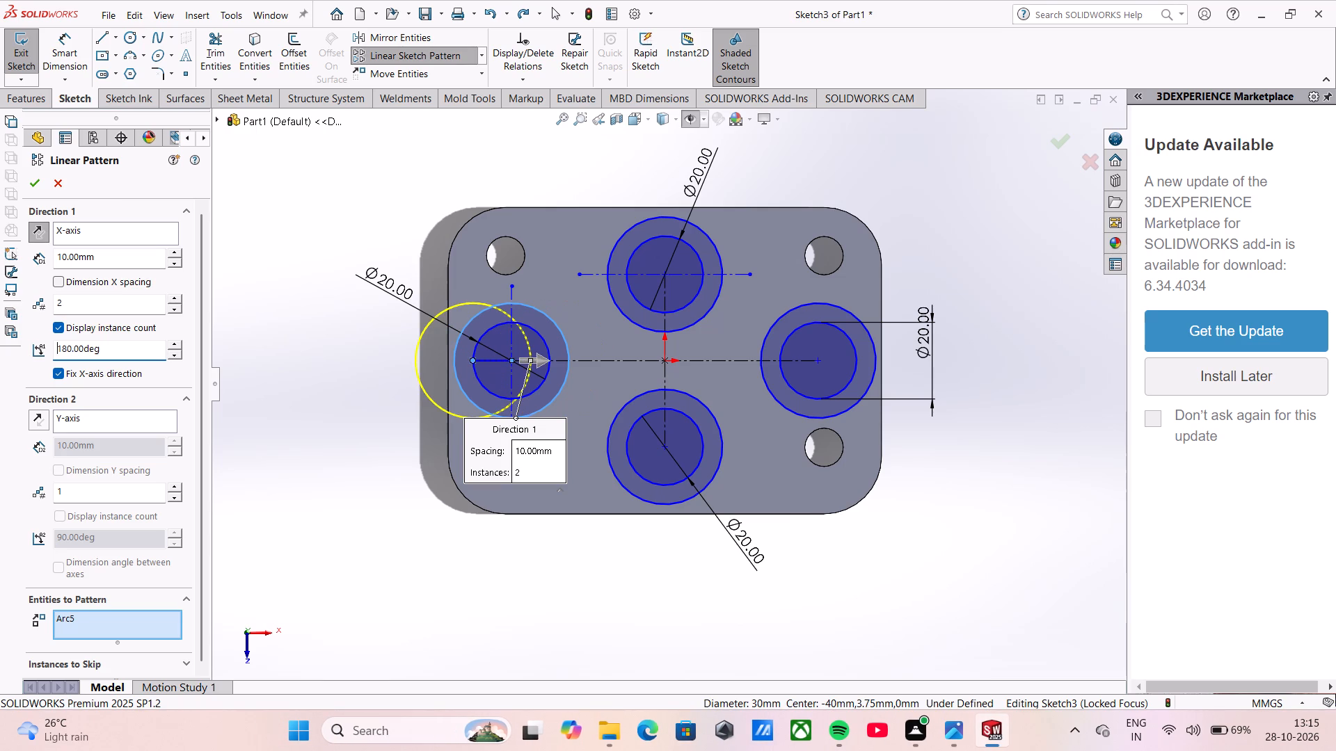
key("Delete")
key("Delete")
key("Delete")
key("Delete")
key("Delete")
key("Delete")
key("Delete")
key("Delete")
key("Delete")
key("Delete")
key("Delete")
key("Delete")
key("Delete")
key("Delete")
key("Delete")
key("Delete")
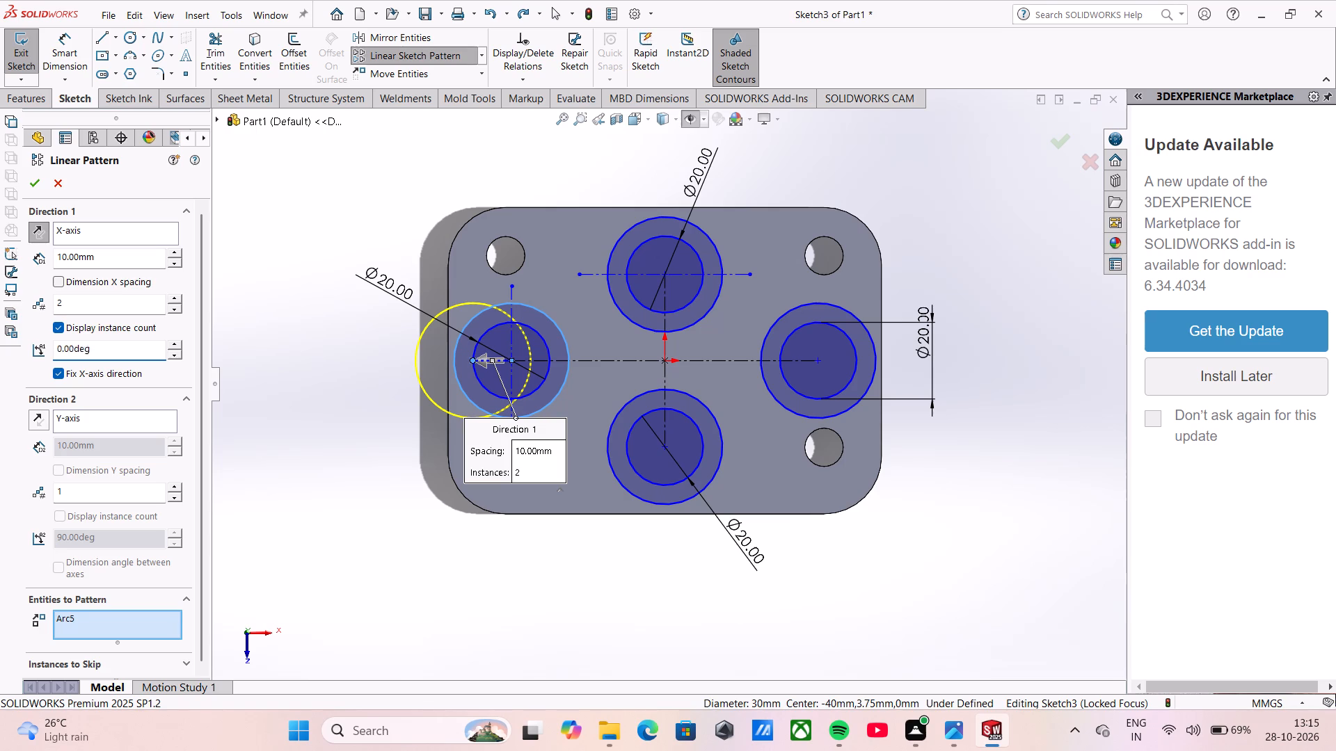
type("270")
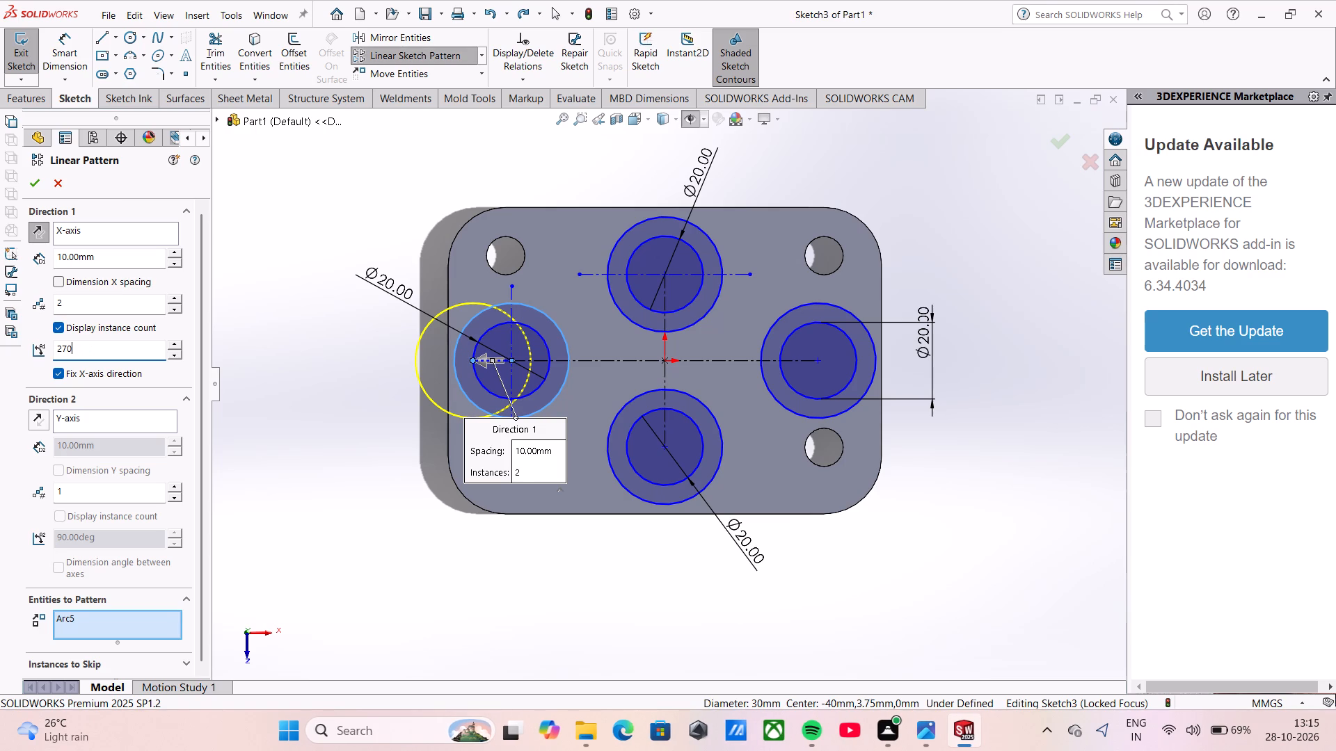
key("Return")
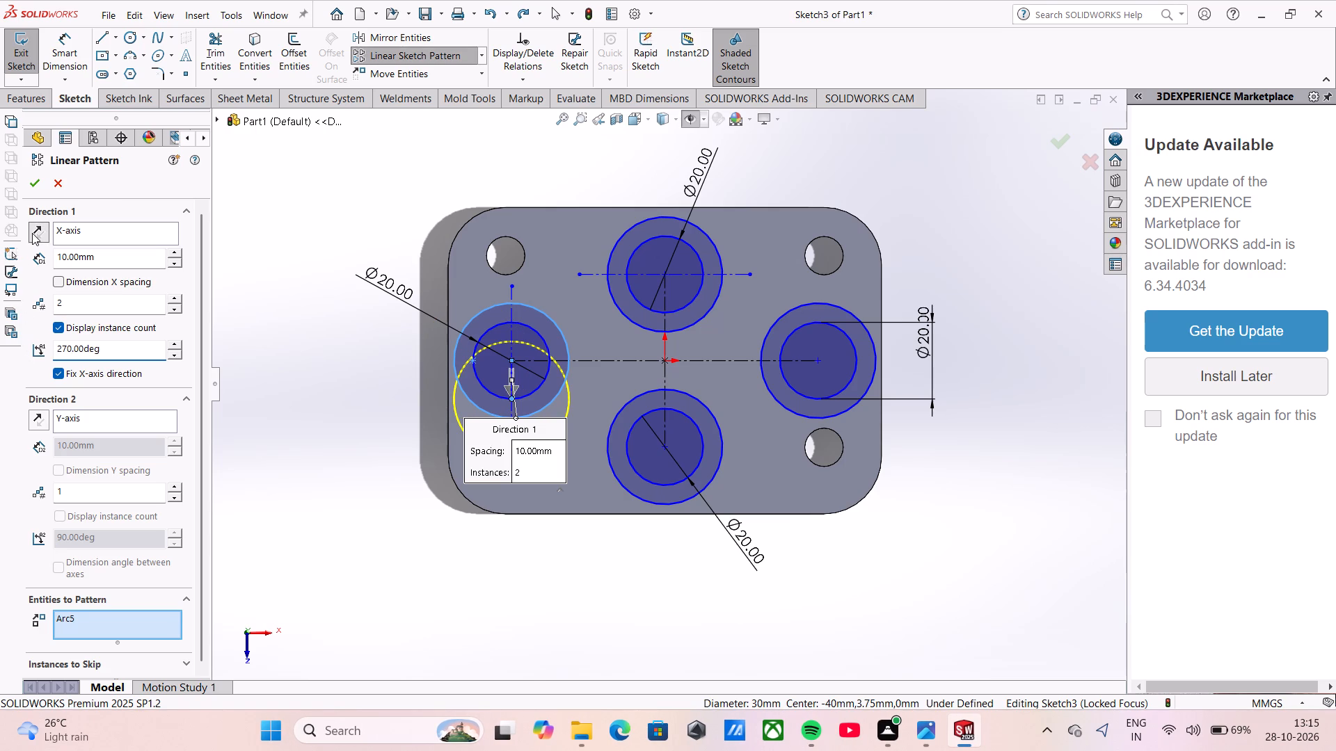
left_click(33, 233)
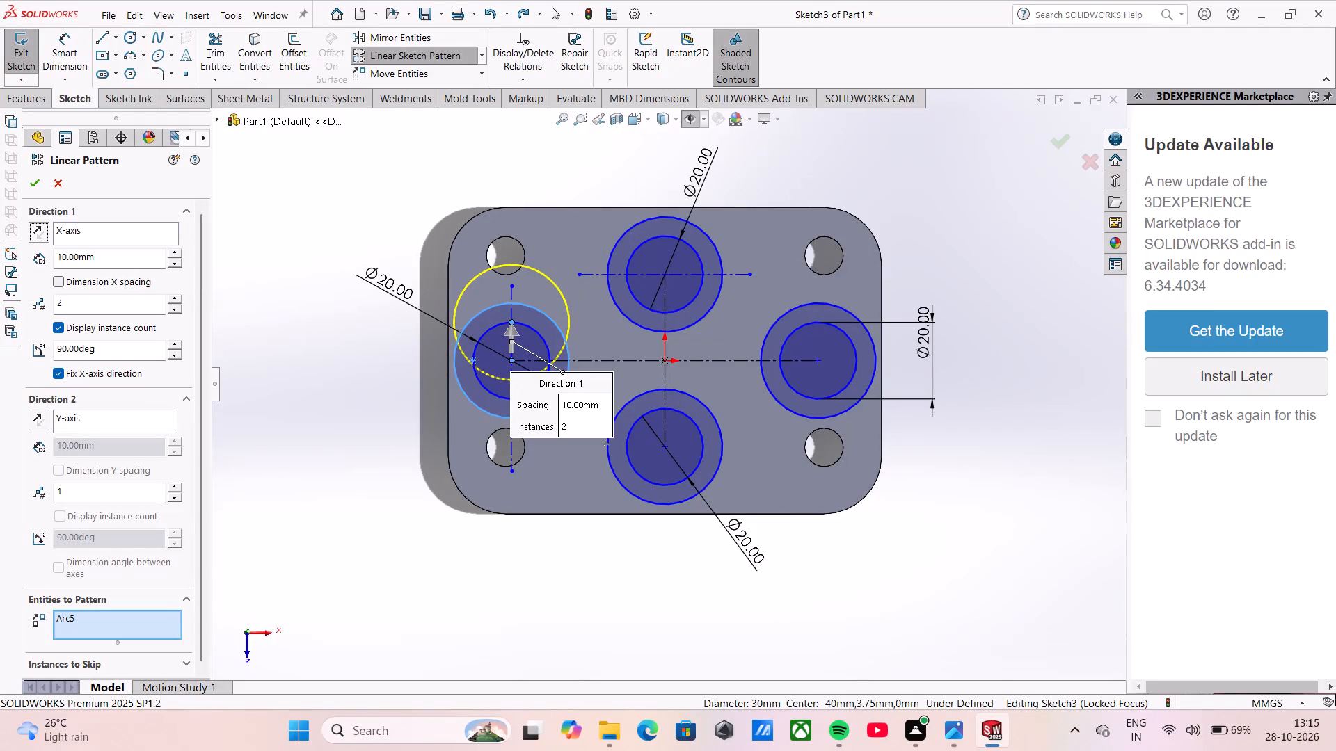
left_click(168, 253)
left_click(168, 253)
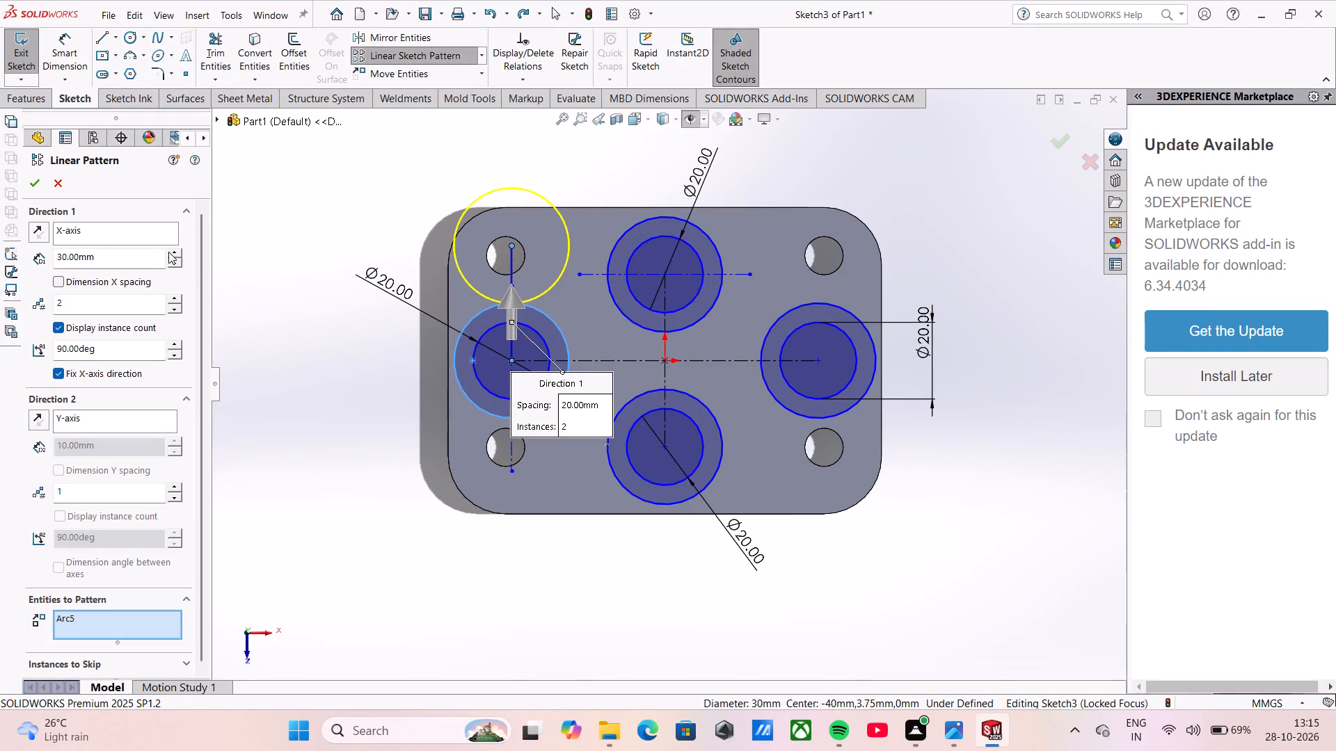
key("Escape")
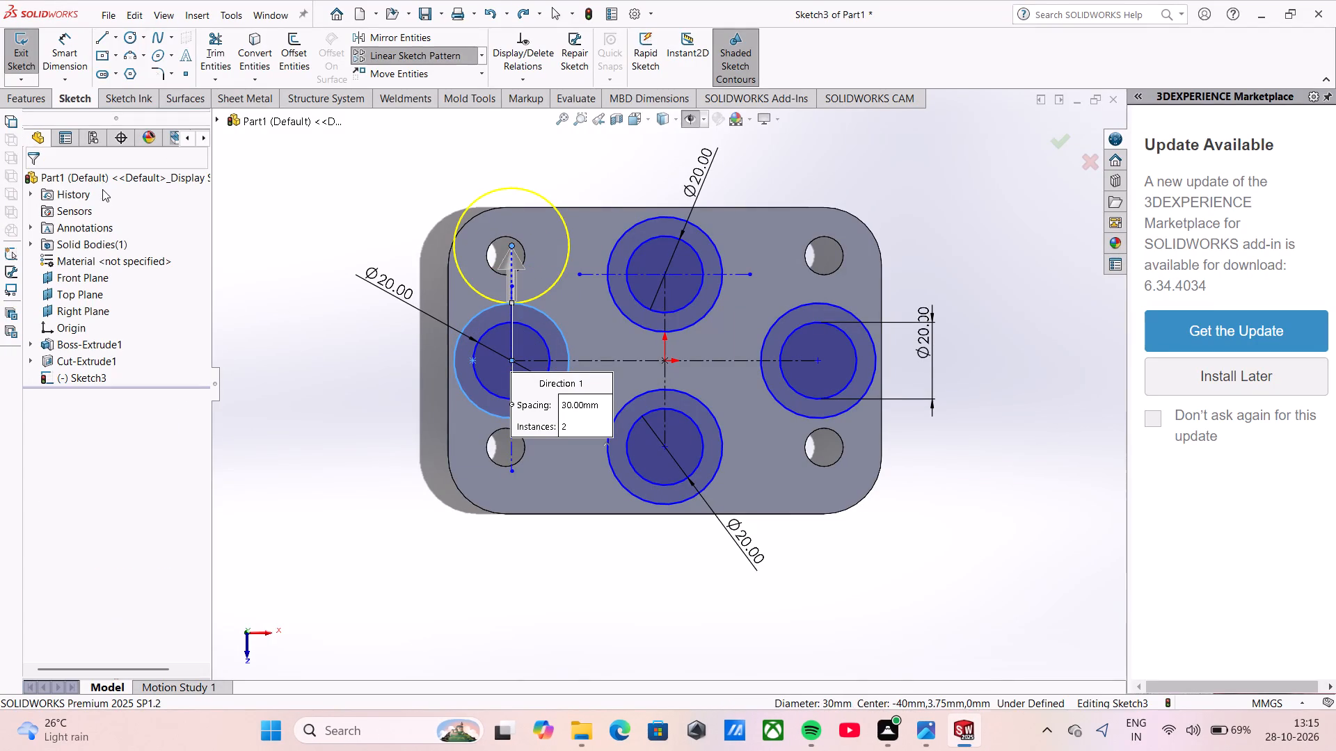
Undo the horizontal construction line through the centre of the upper circles.
key("ctrl+z")
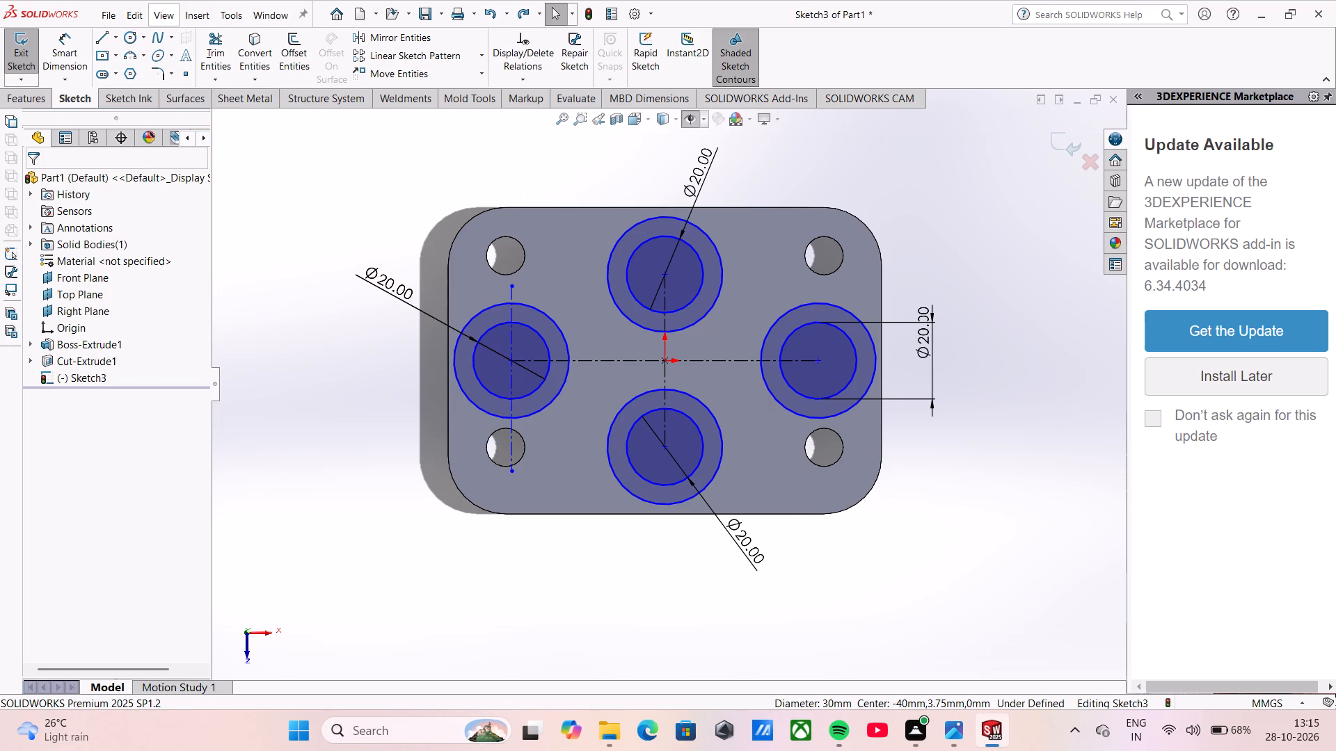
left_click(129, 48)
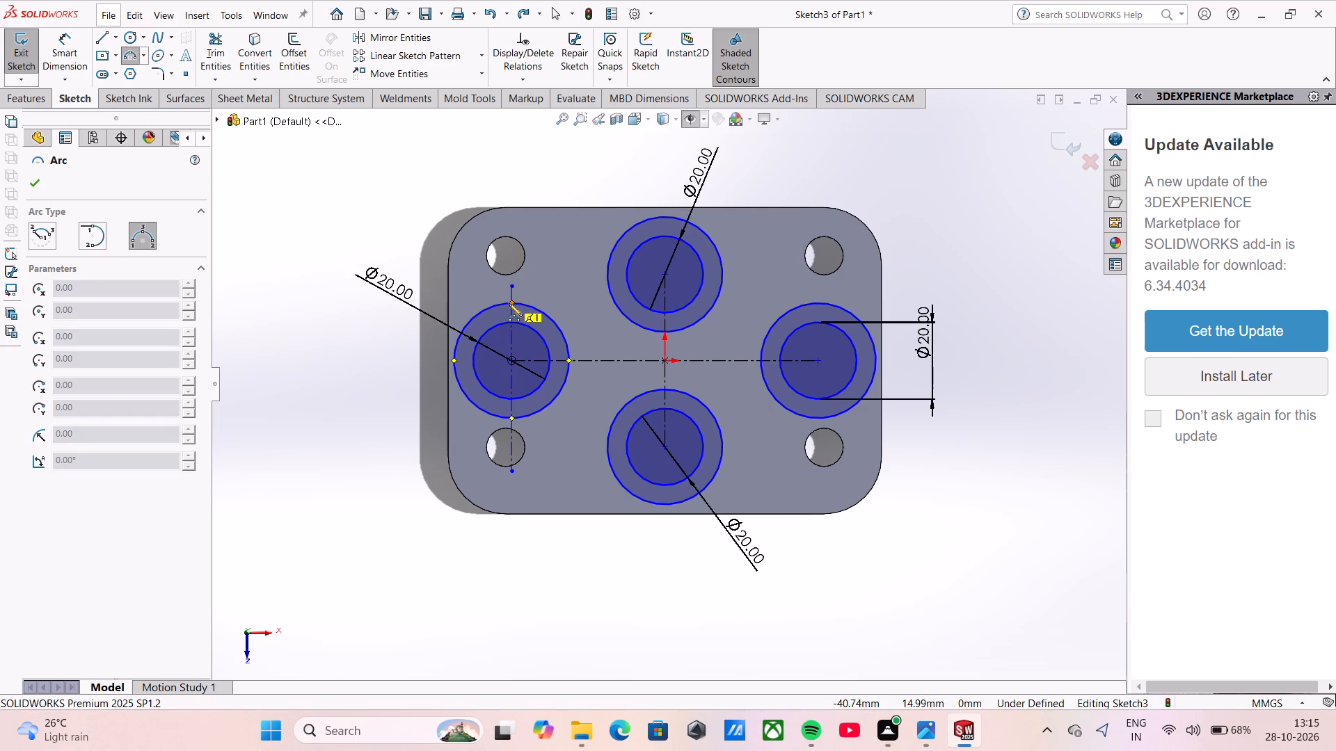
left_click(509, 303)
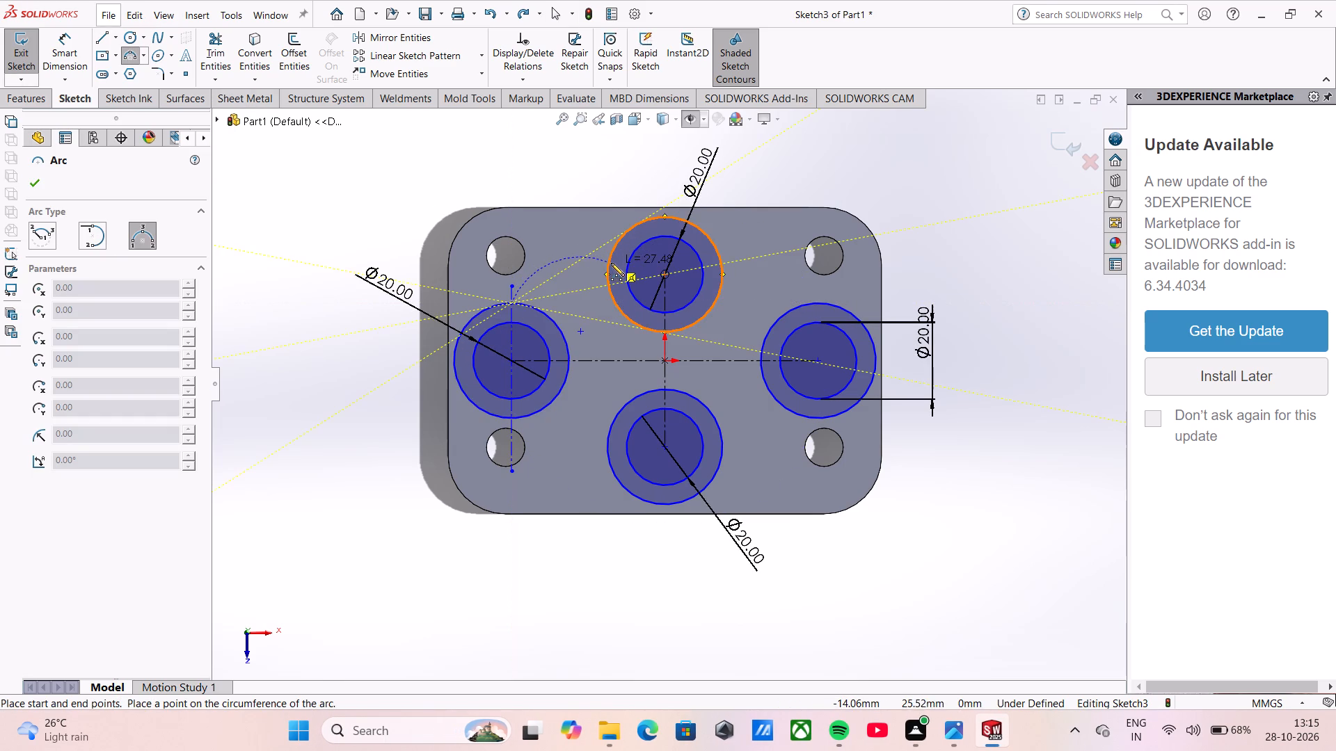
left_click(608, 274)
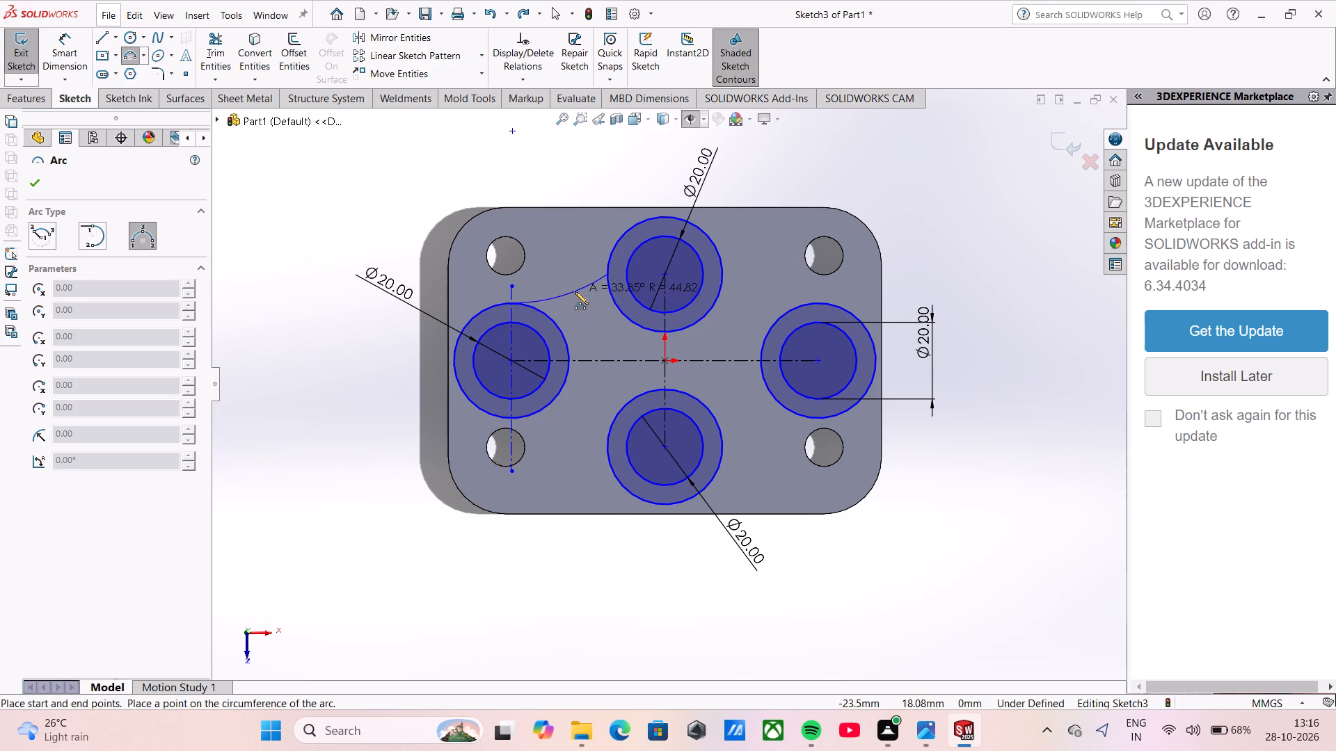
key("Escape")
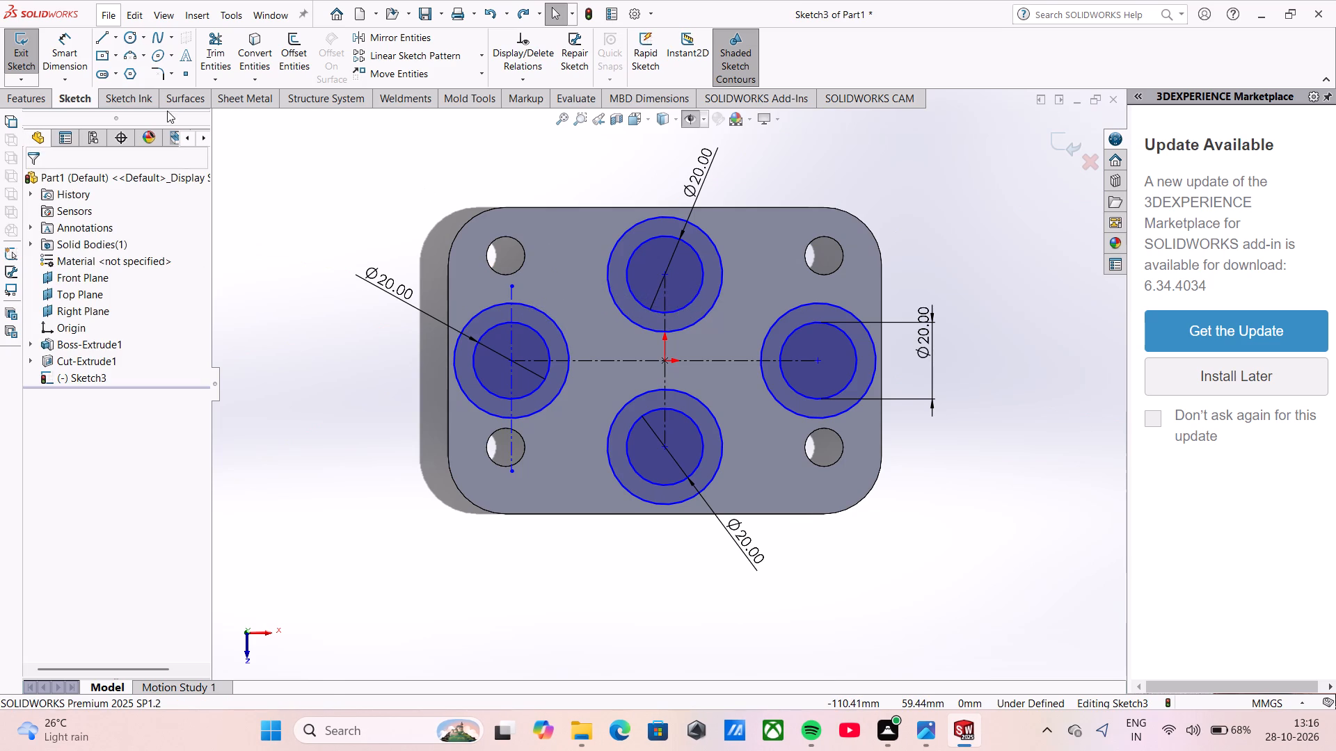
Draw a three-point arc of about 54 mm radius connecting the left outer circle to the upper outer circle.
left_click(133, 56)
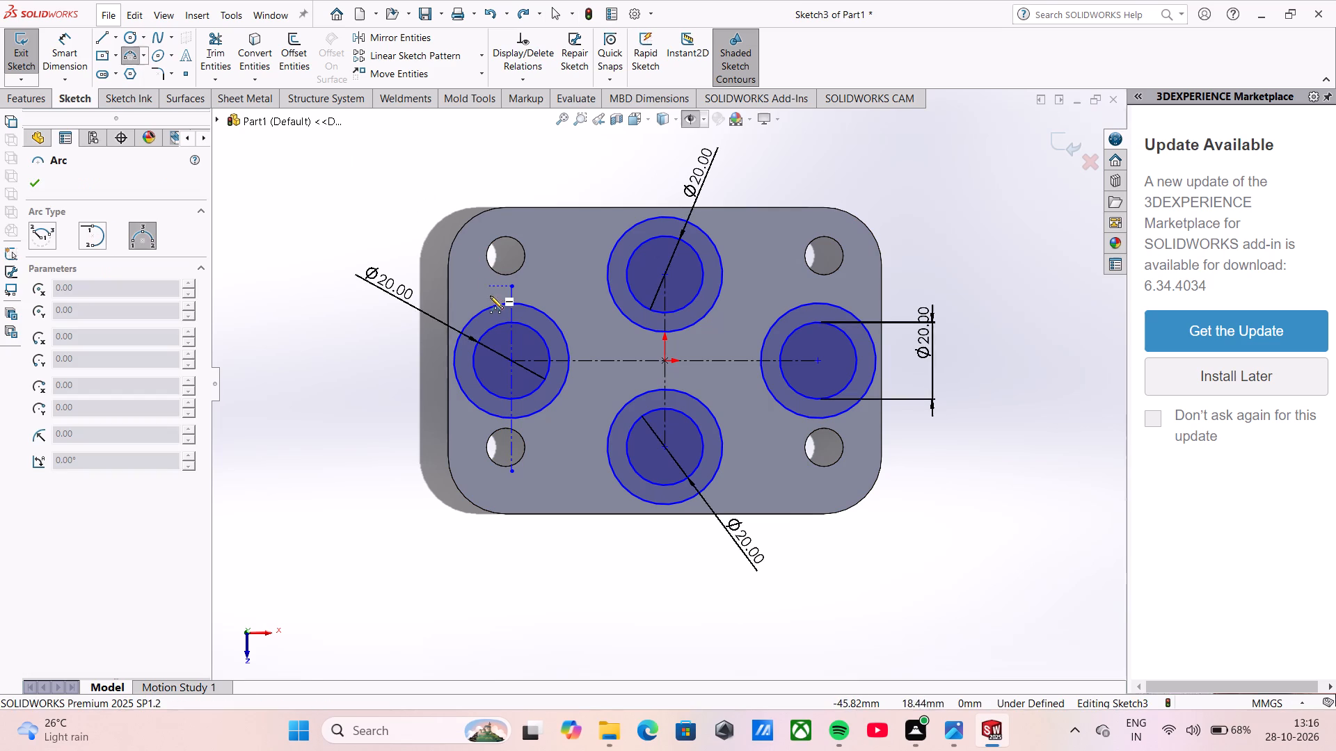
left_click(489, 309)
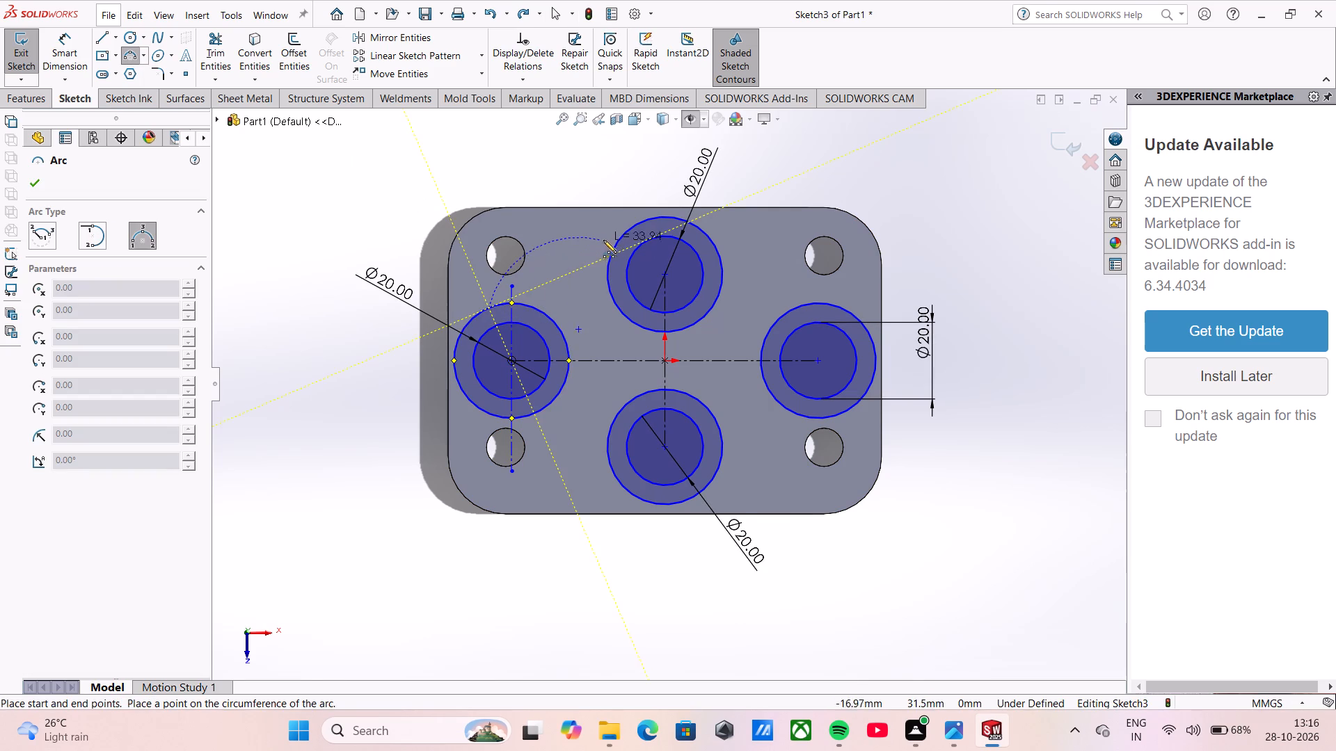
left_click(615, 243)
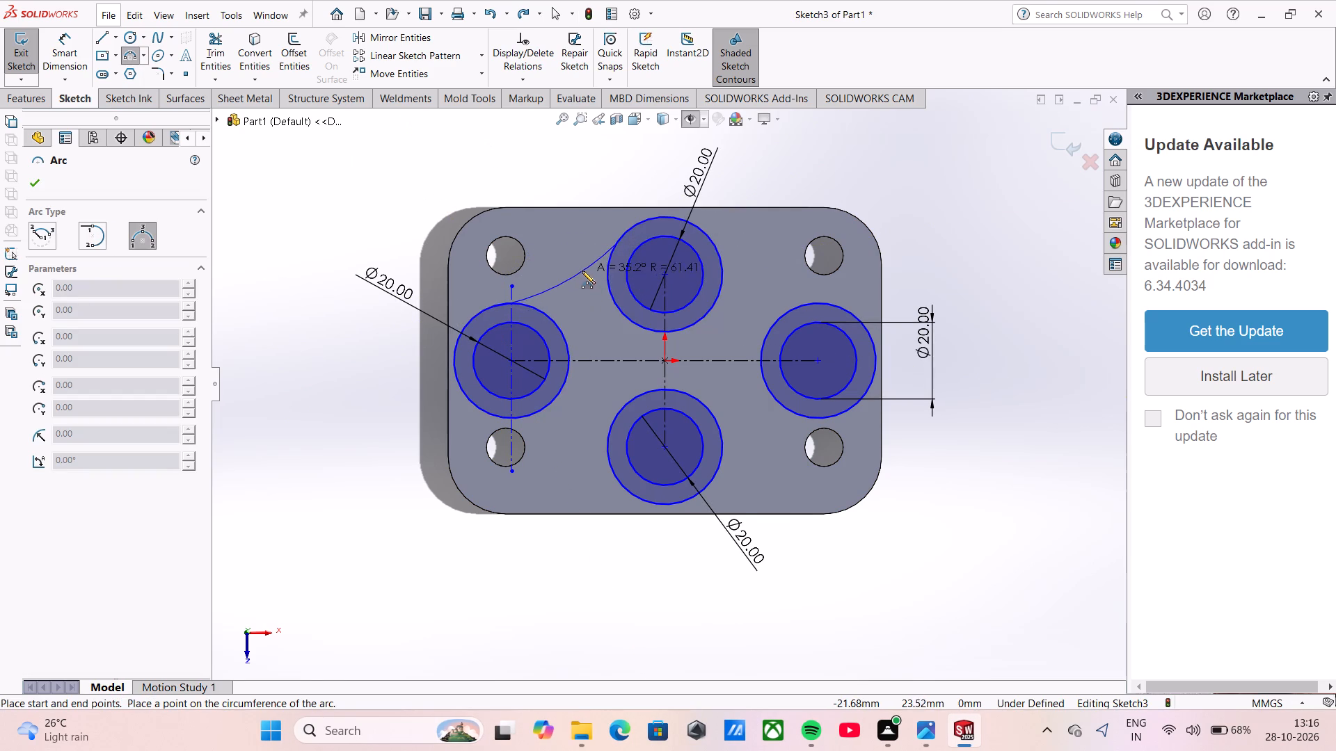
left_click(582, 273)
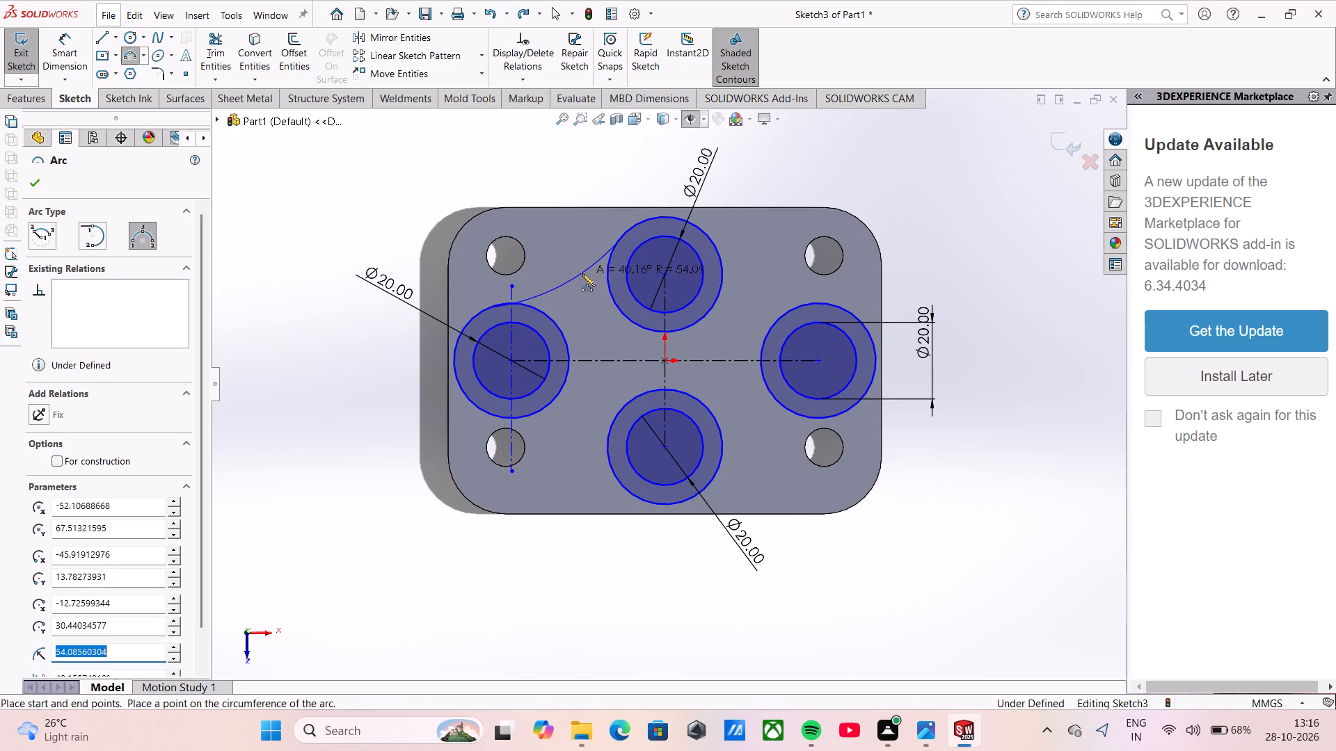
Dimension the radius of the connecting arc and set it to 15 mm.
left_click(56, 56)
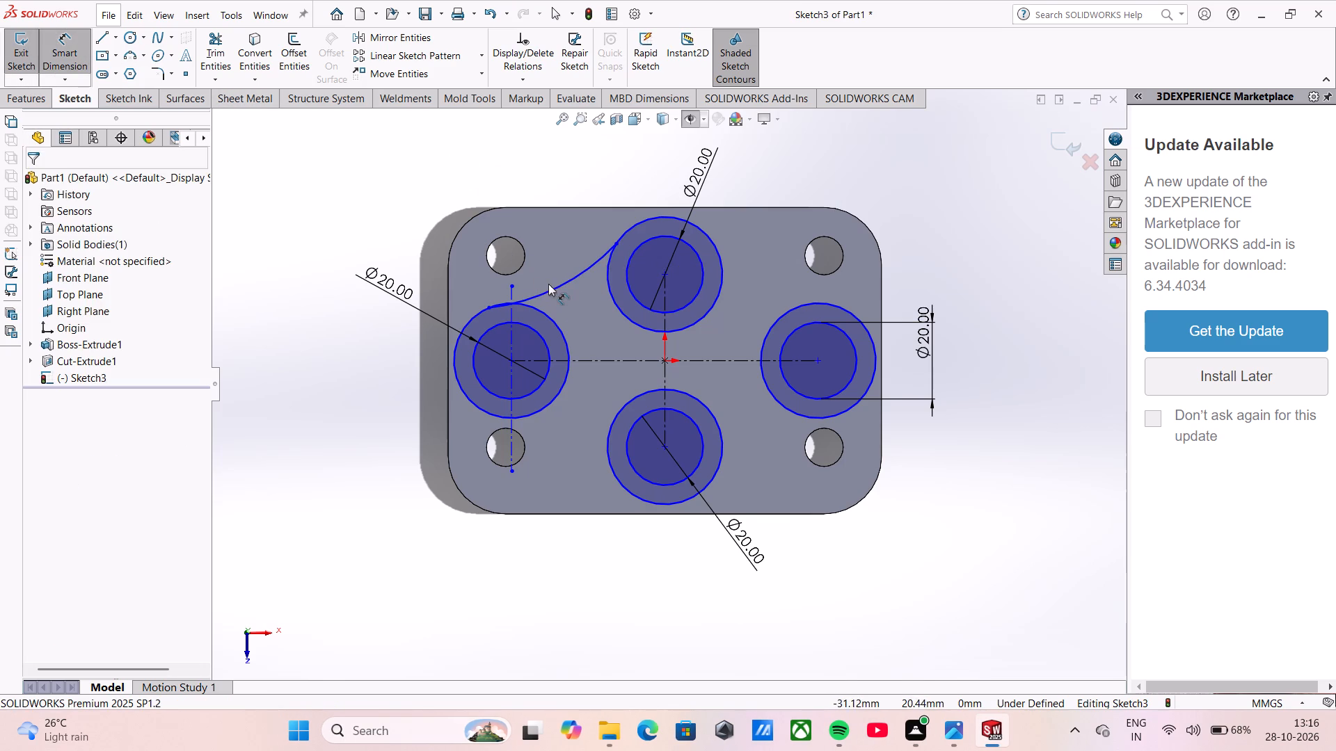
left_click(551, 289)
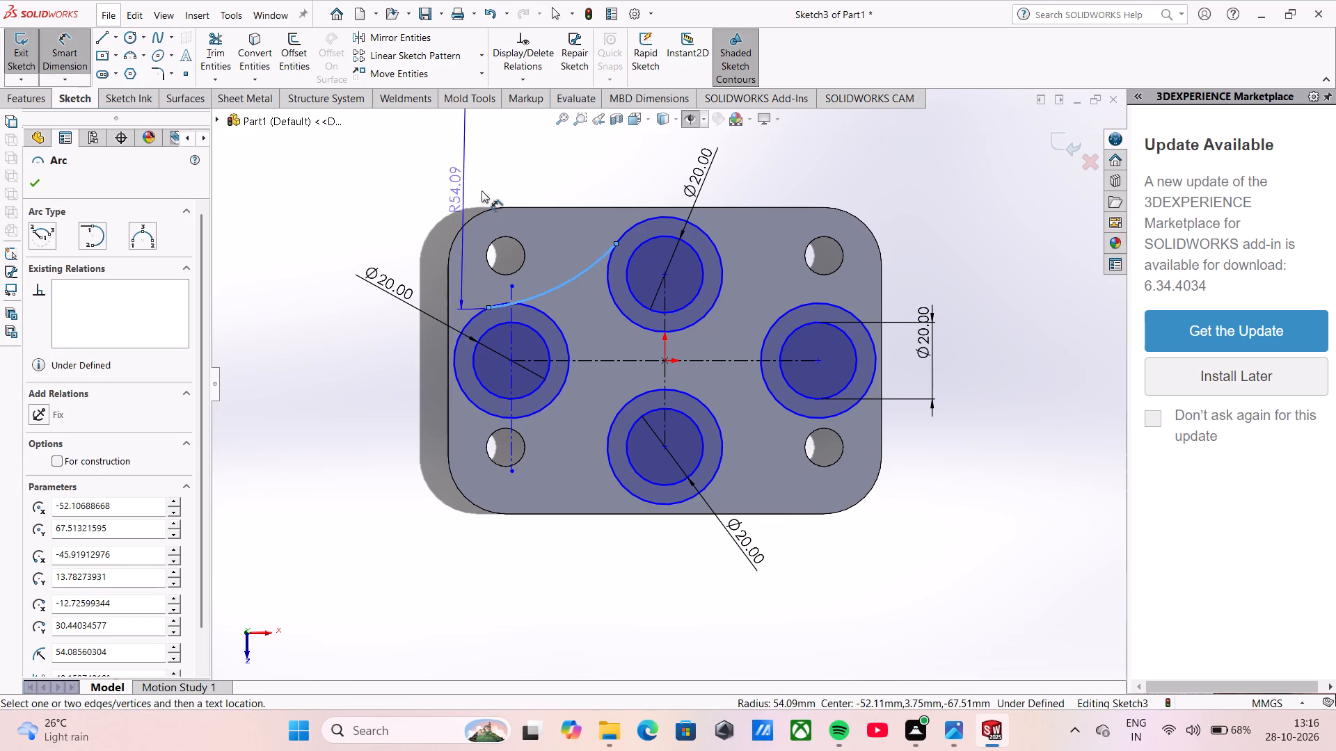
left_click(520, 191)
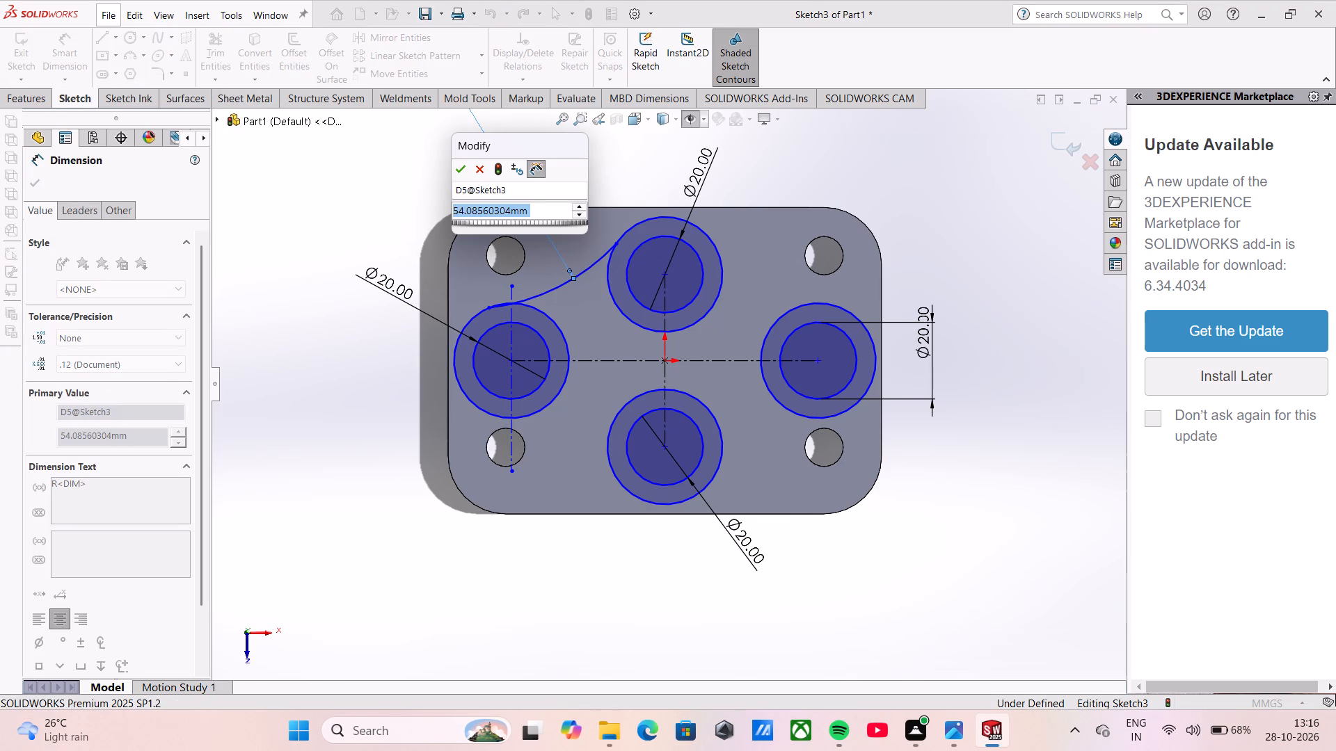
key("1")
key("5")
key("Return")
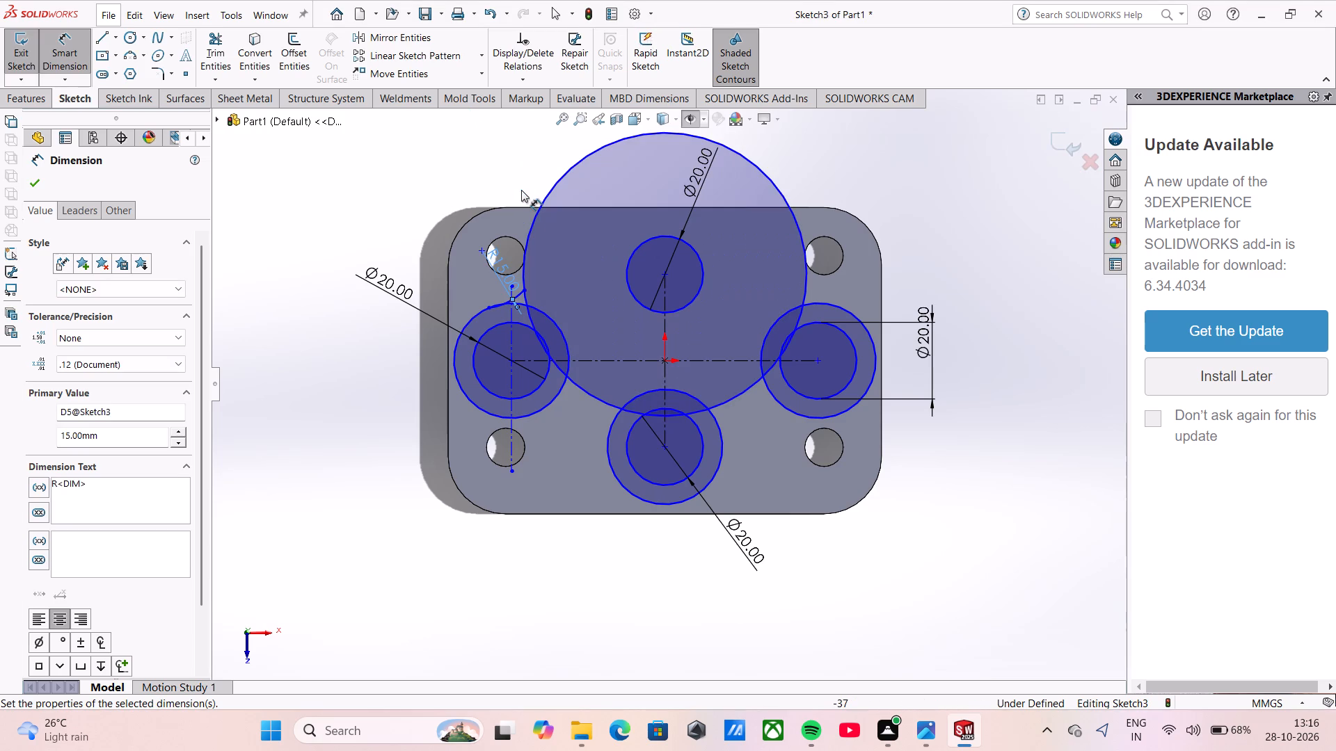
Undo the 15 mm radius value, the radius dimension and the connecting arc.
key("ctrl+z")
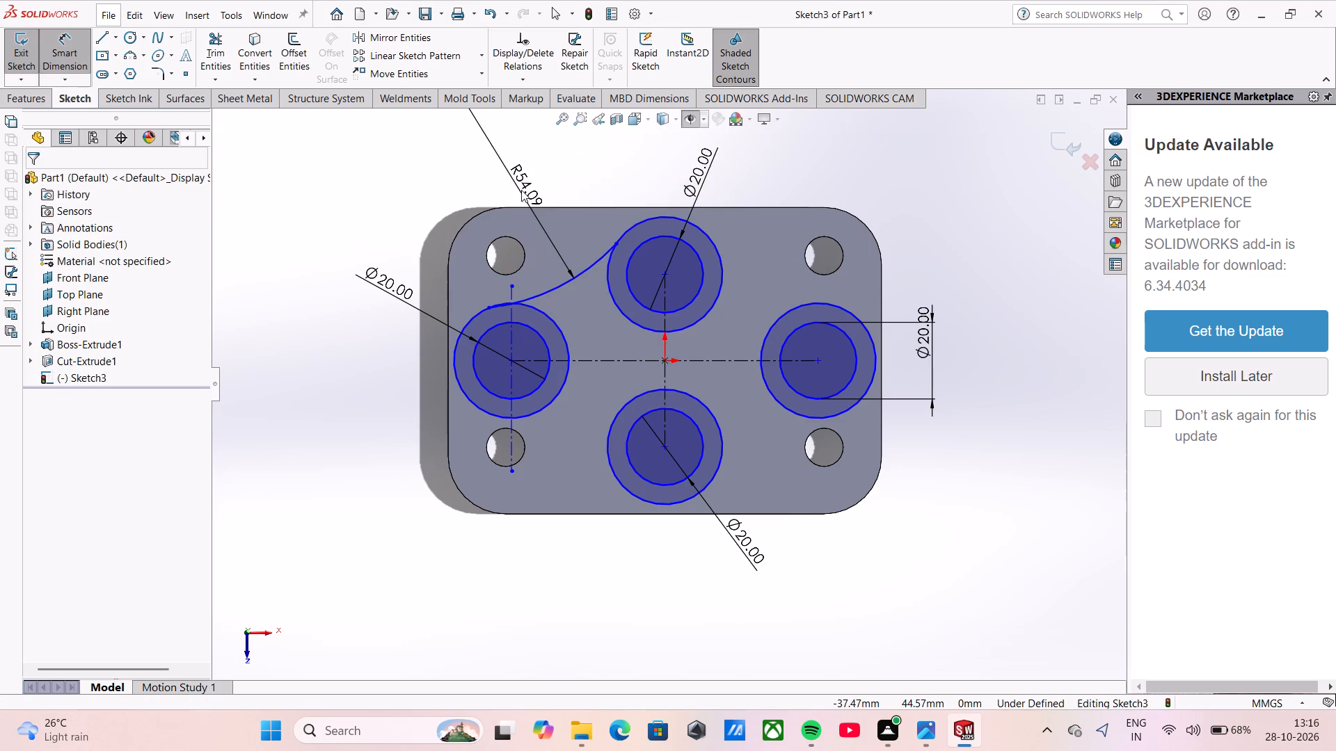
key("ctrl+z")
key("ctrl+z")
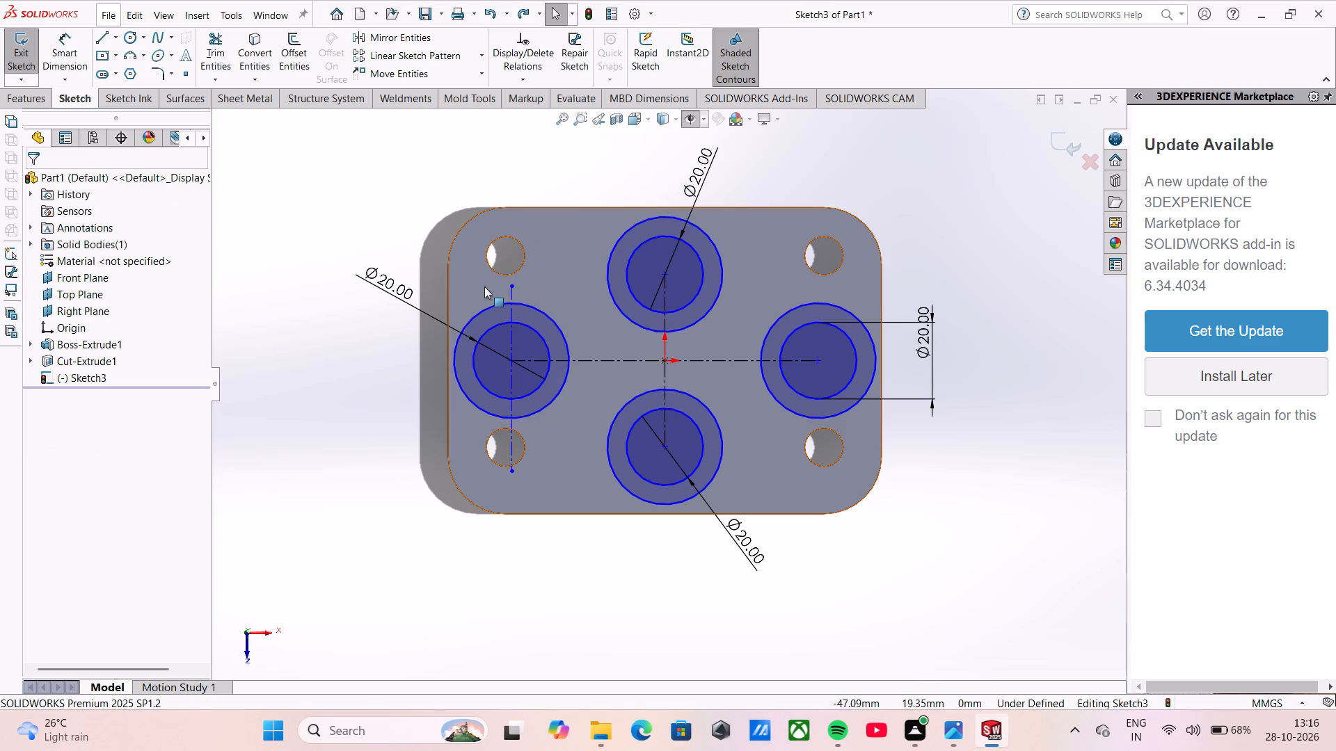
Trim the inner half of the left outer circle, on the side facing the origin, back to the vertical construction line.
left_click(222, 43)
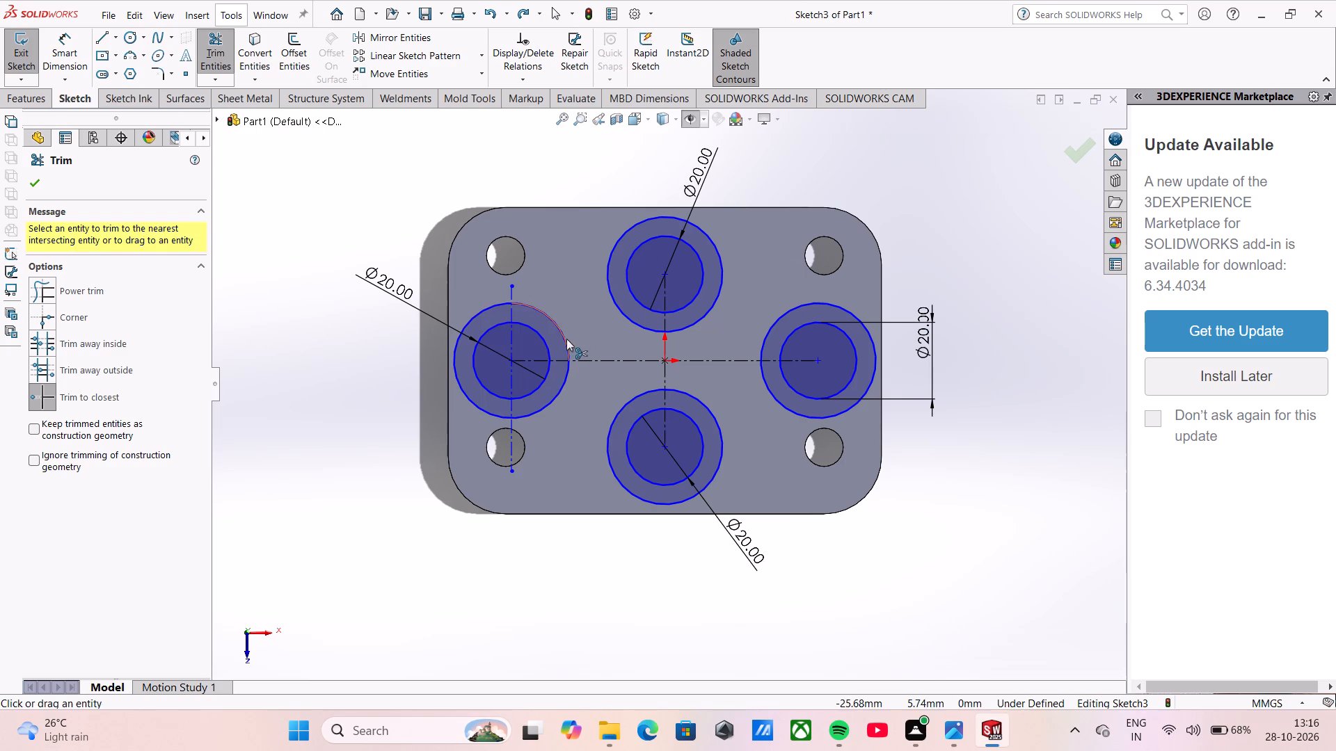
left_click(566, 339)
left_click(557, 394)
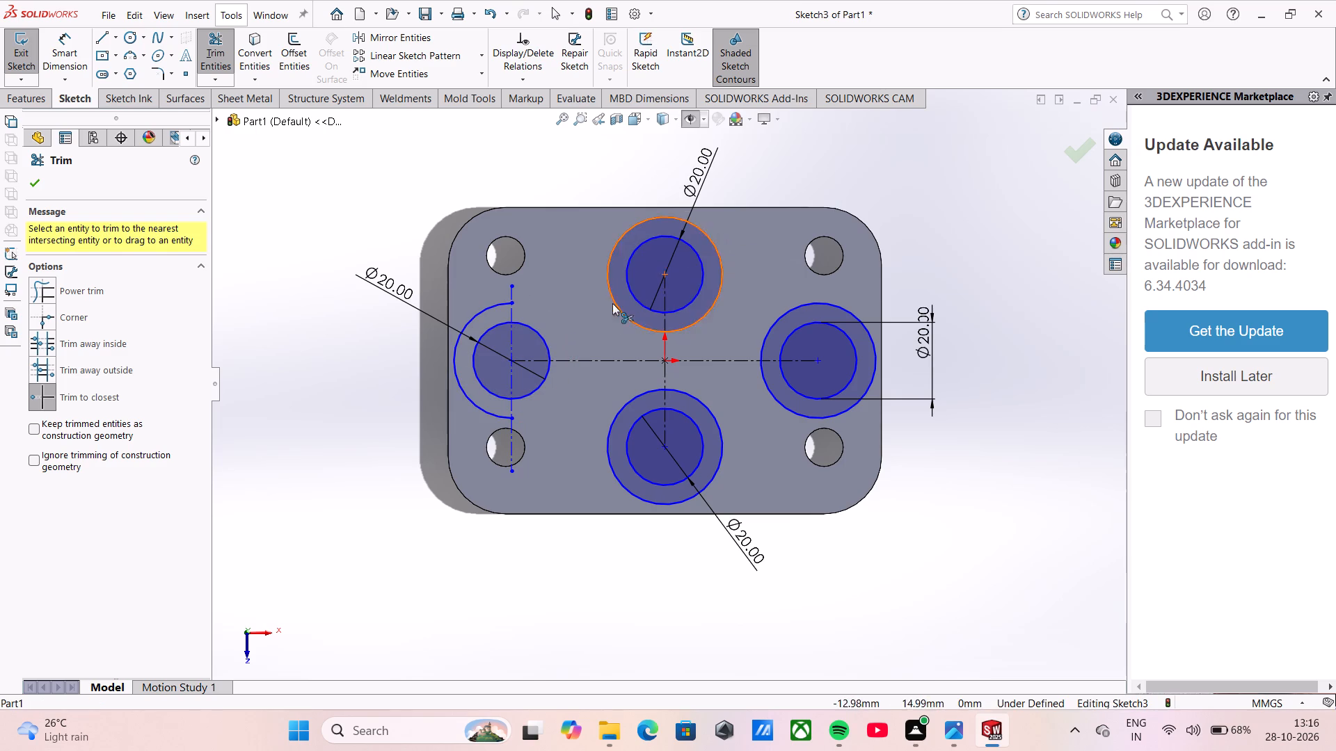
Draw a construction line about 47 mm long across the upper outer circle through its centre and make it horizontal.
left_click(118, 38)
left_click(127, 75)
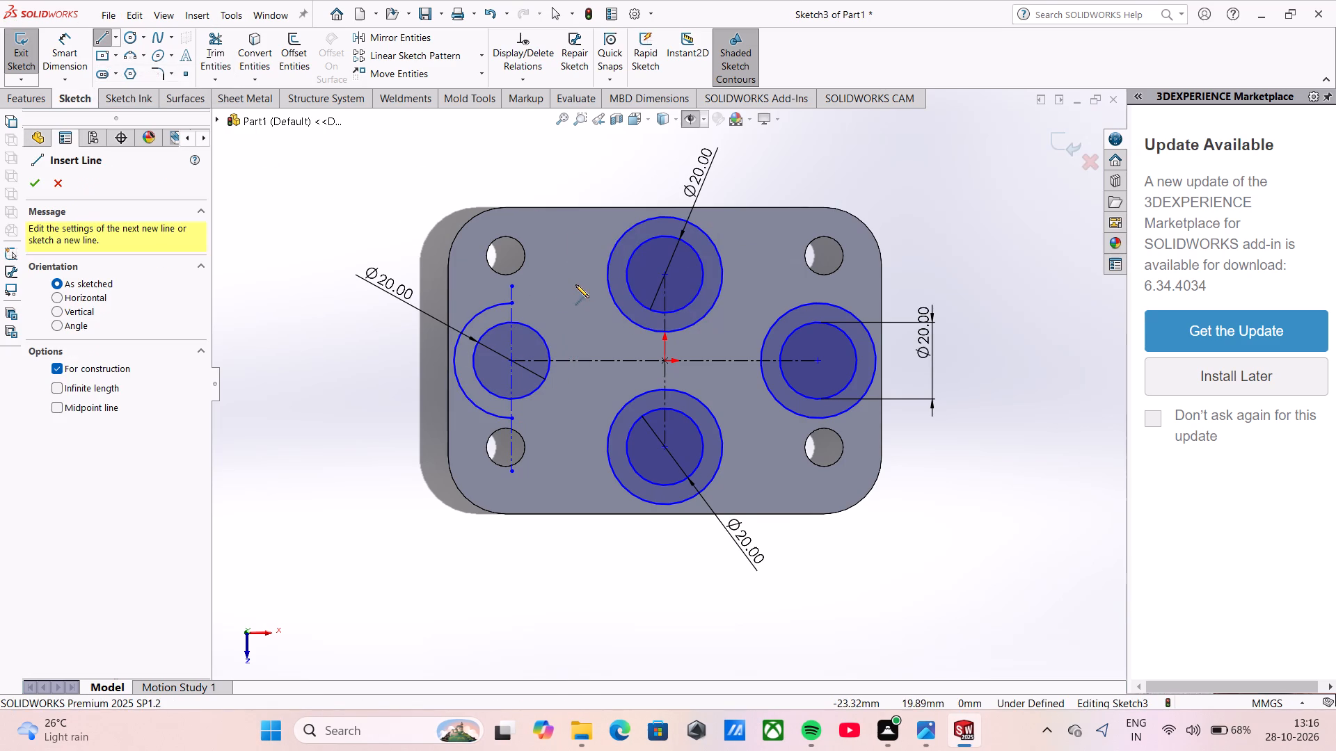
left_click(578, 275)
left_click(758, 268)
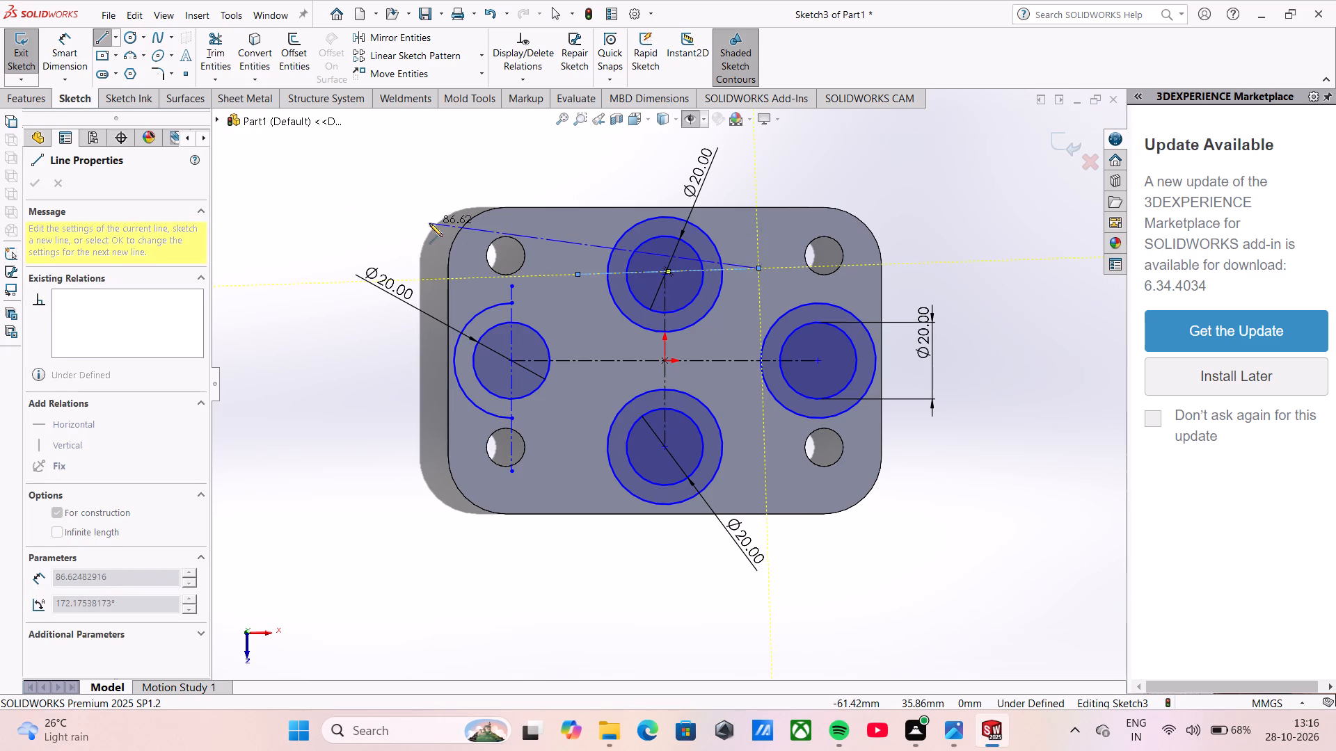
key("Escape")
right_click(735, 271)
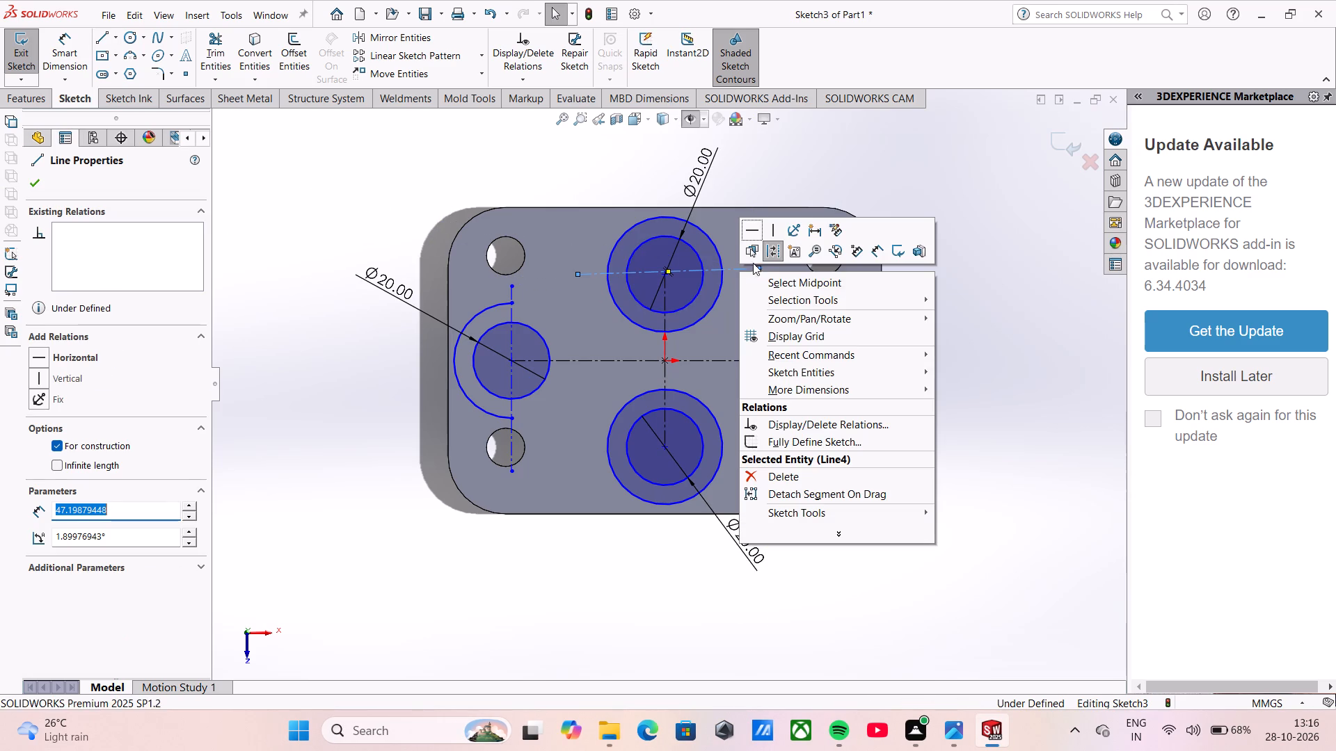
left_click(756, 234)
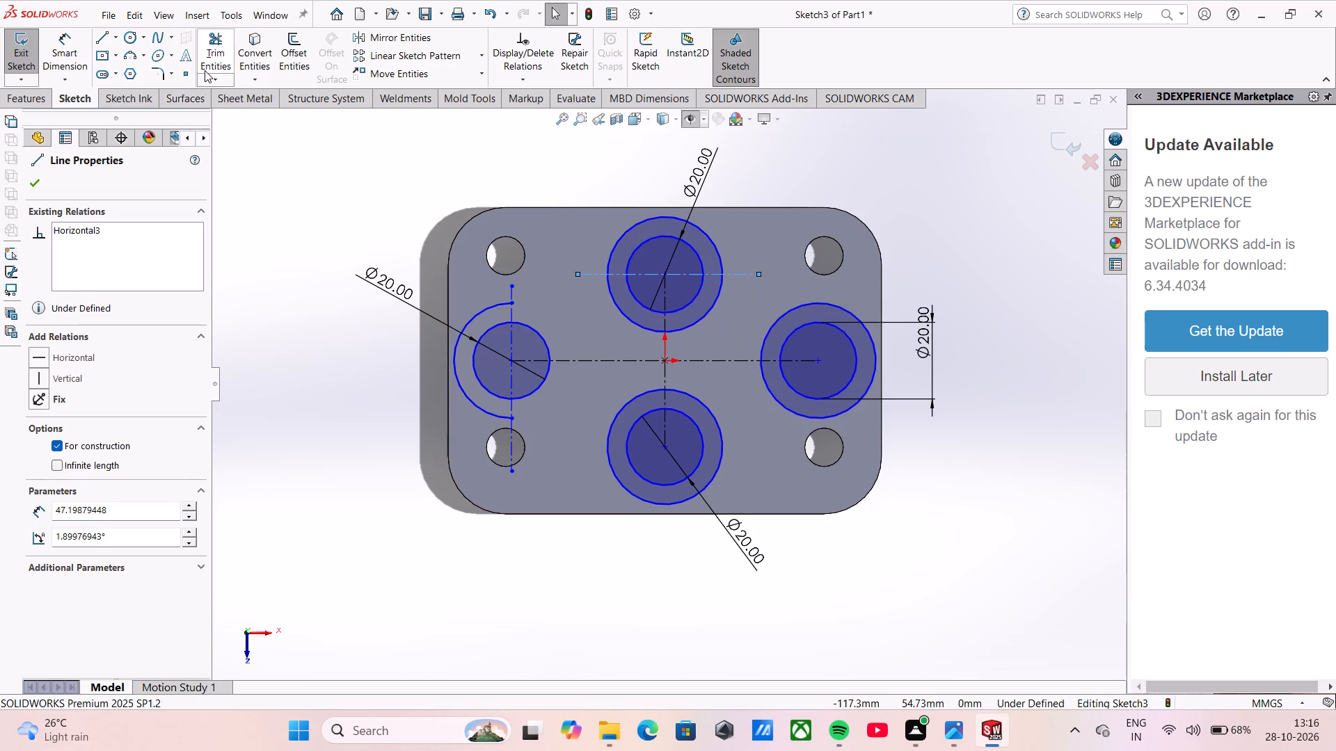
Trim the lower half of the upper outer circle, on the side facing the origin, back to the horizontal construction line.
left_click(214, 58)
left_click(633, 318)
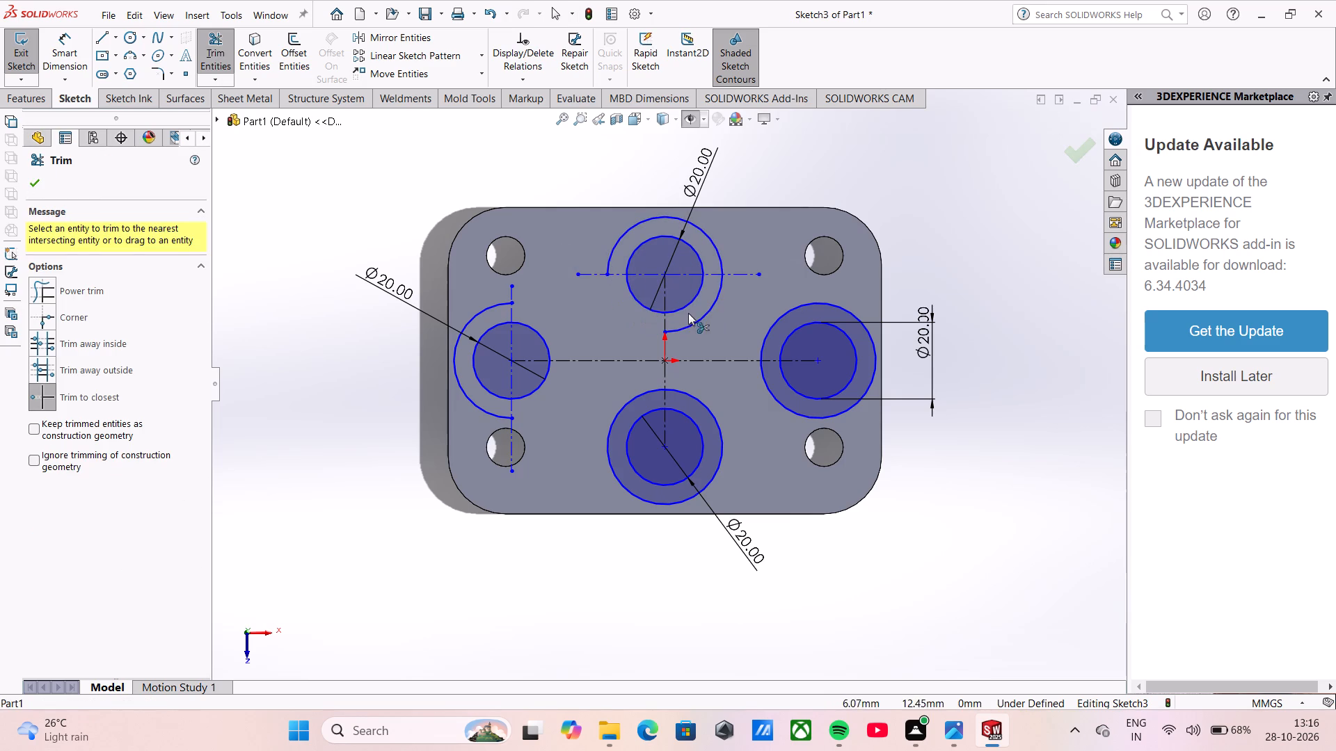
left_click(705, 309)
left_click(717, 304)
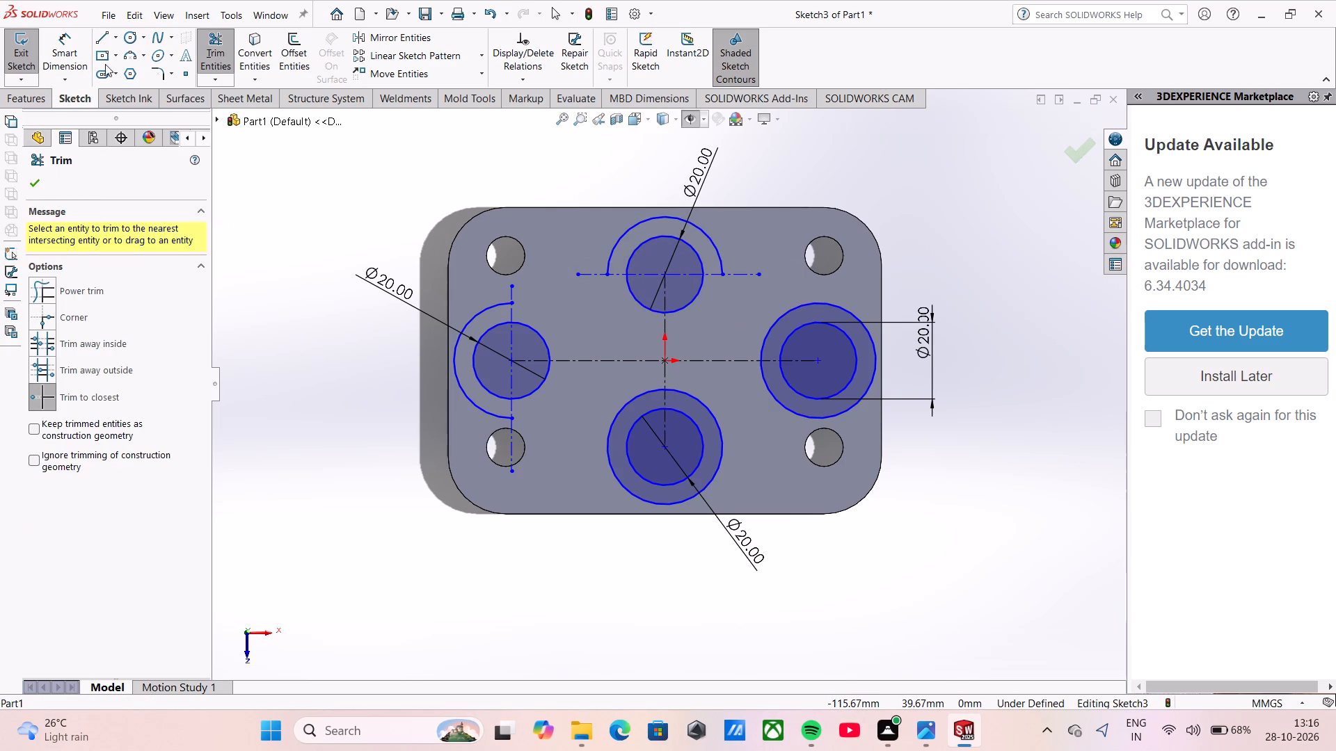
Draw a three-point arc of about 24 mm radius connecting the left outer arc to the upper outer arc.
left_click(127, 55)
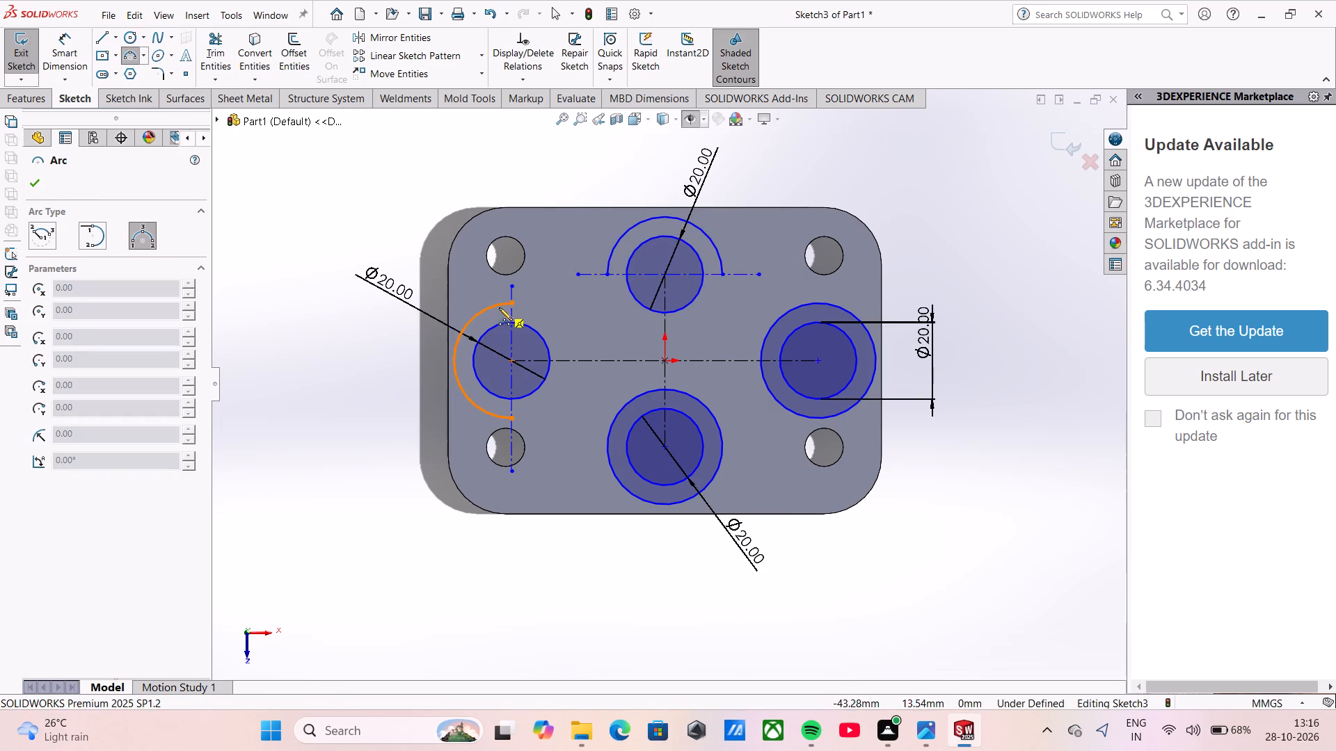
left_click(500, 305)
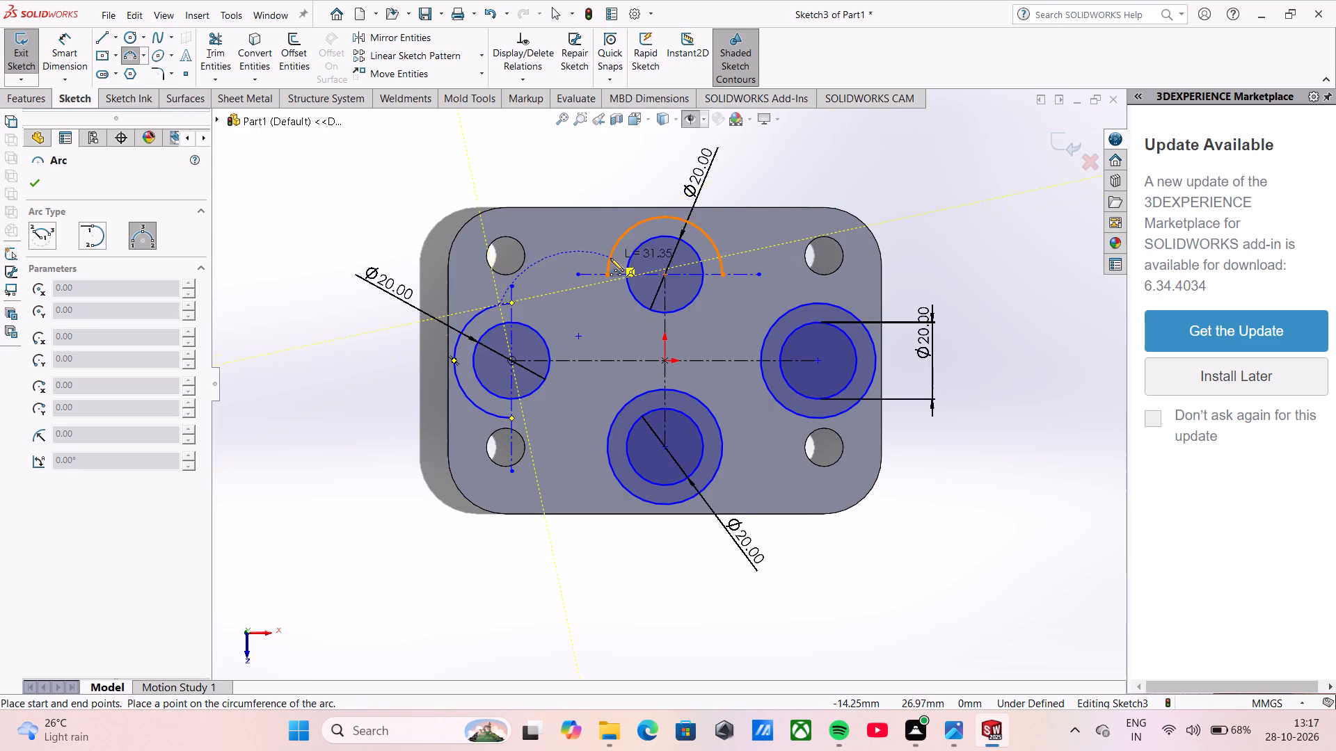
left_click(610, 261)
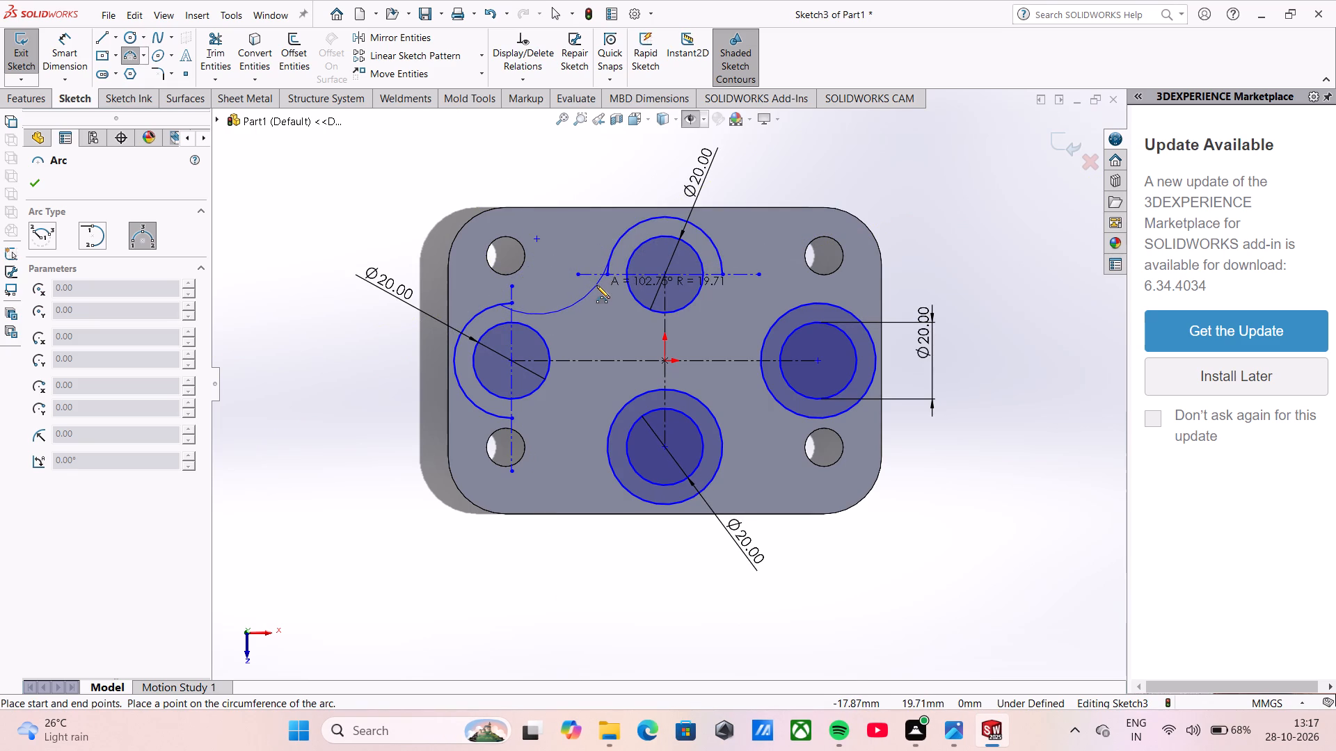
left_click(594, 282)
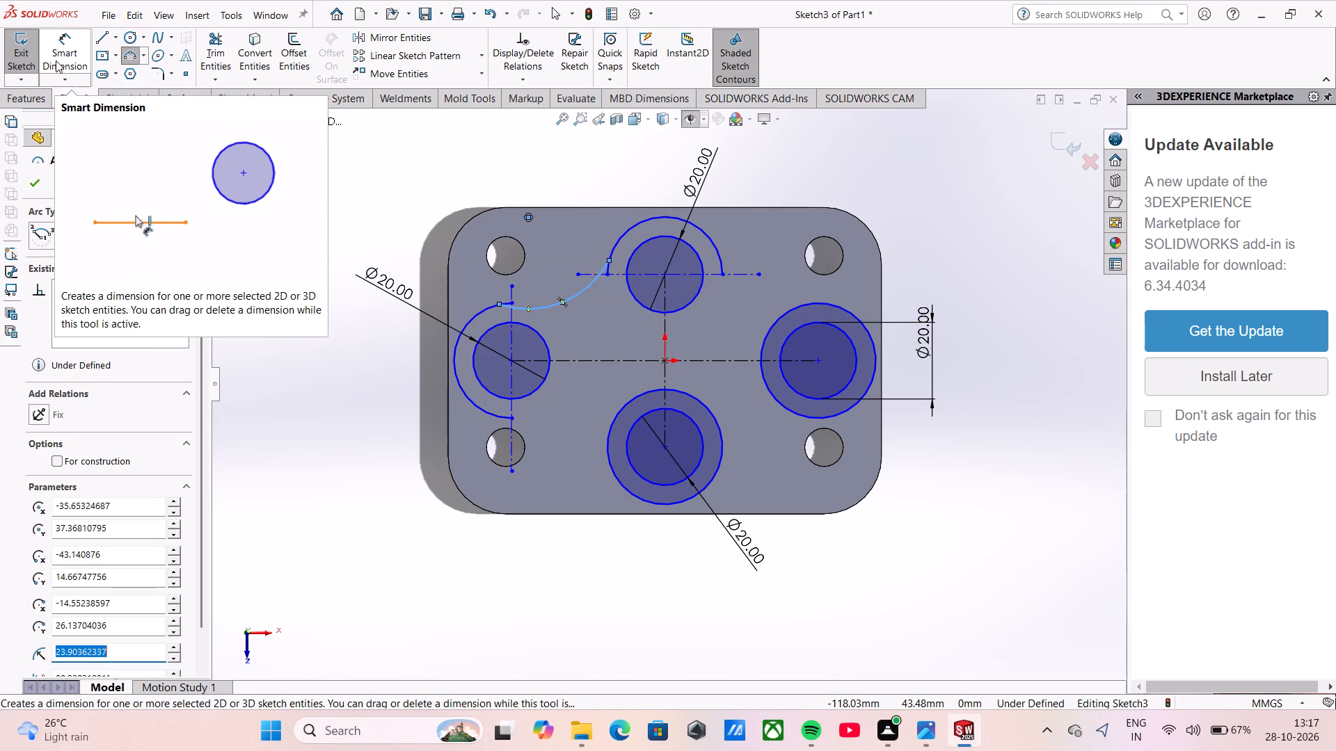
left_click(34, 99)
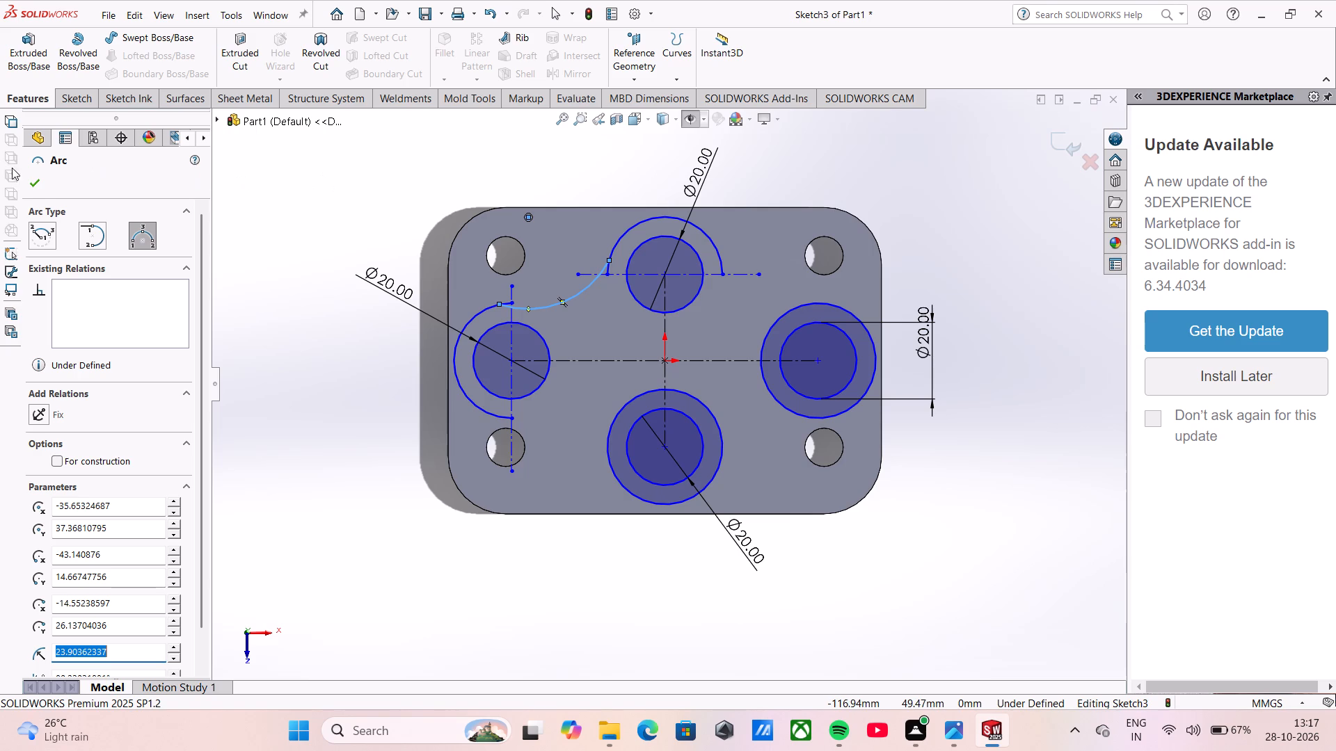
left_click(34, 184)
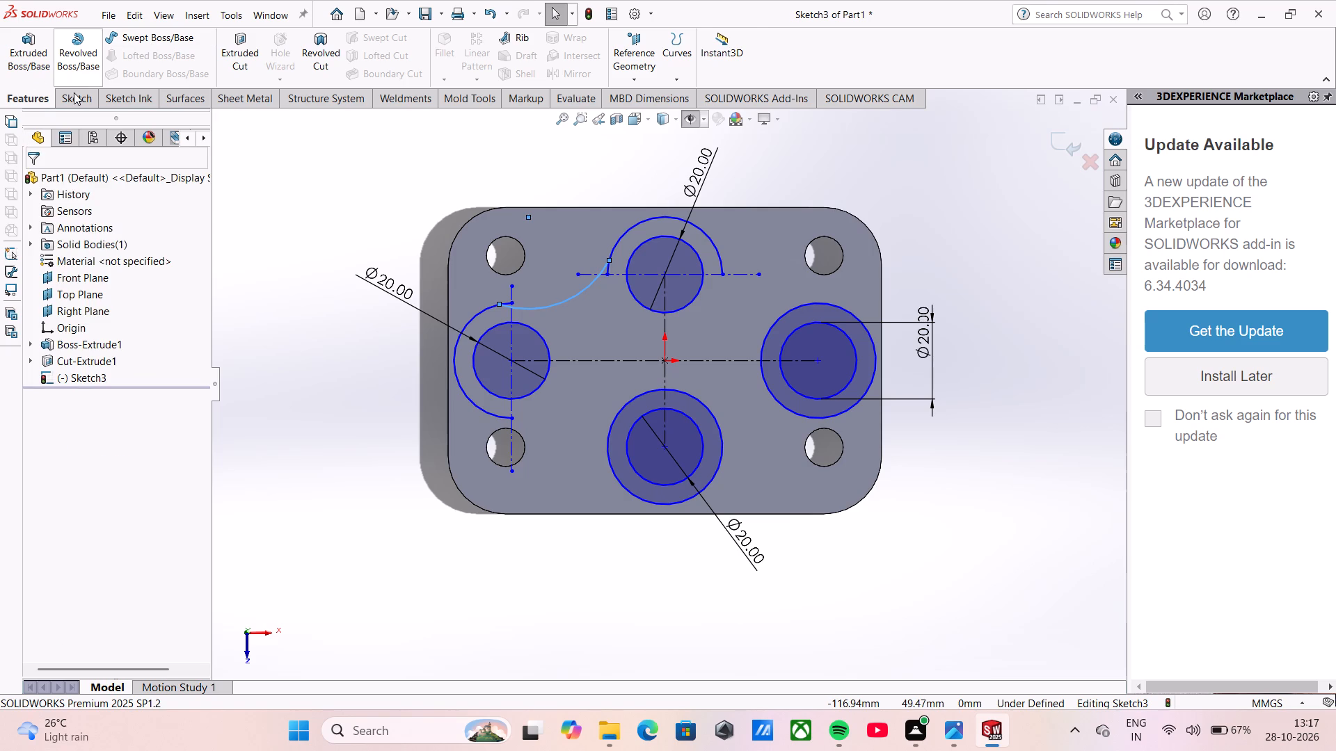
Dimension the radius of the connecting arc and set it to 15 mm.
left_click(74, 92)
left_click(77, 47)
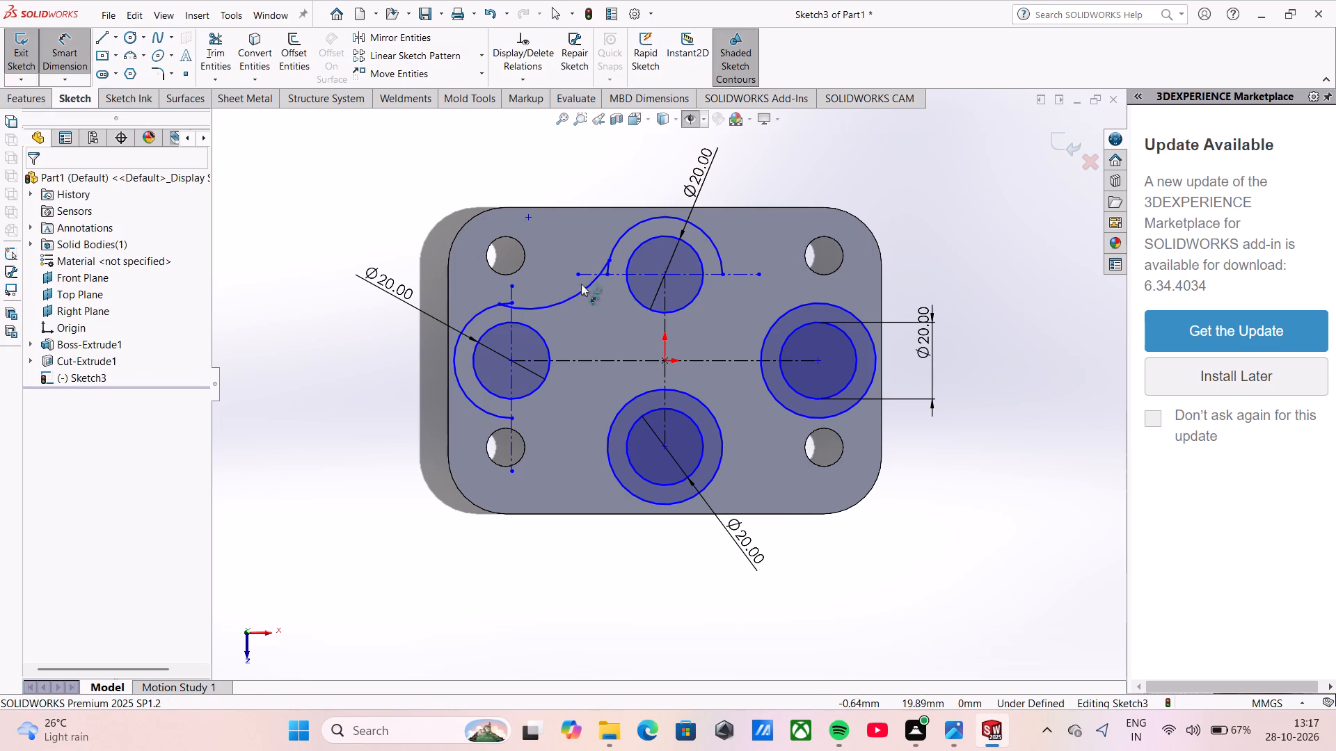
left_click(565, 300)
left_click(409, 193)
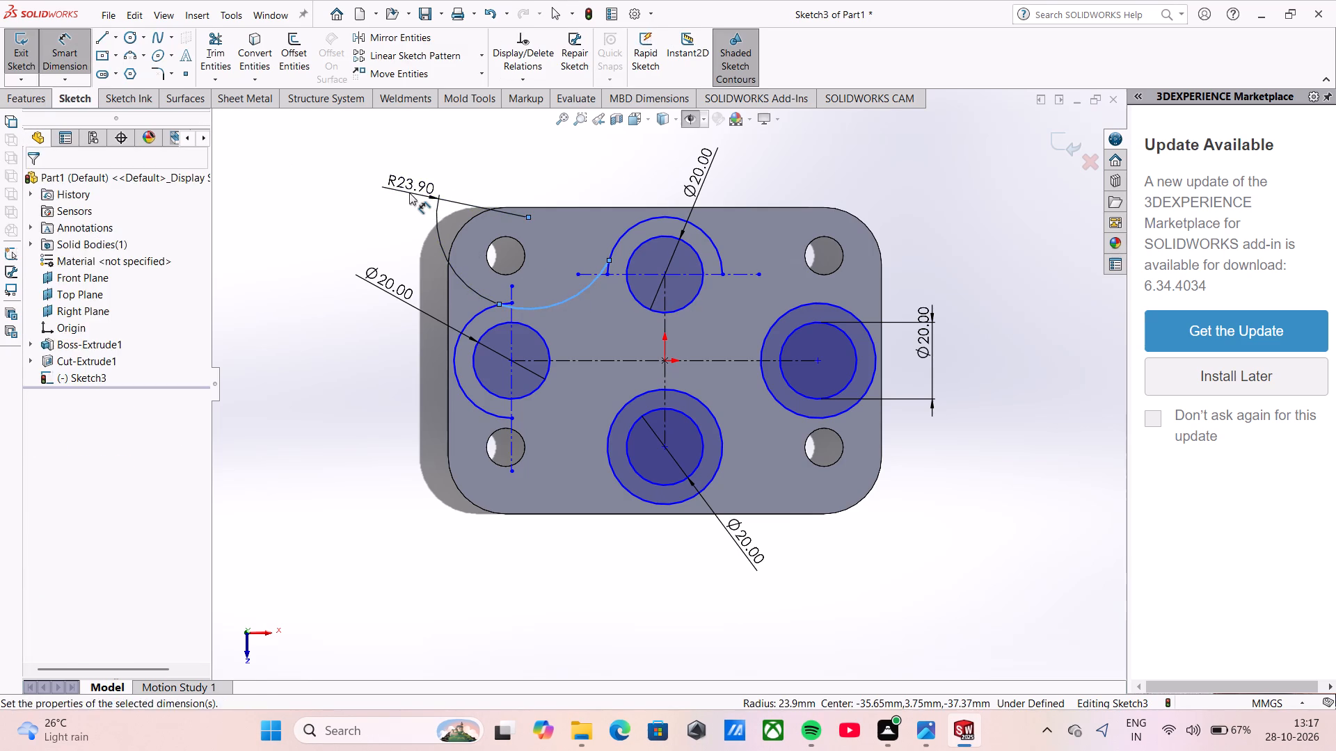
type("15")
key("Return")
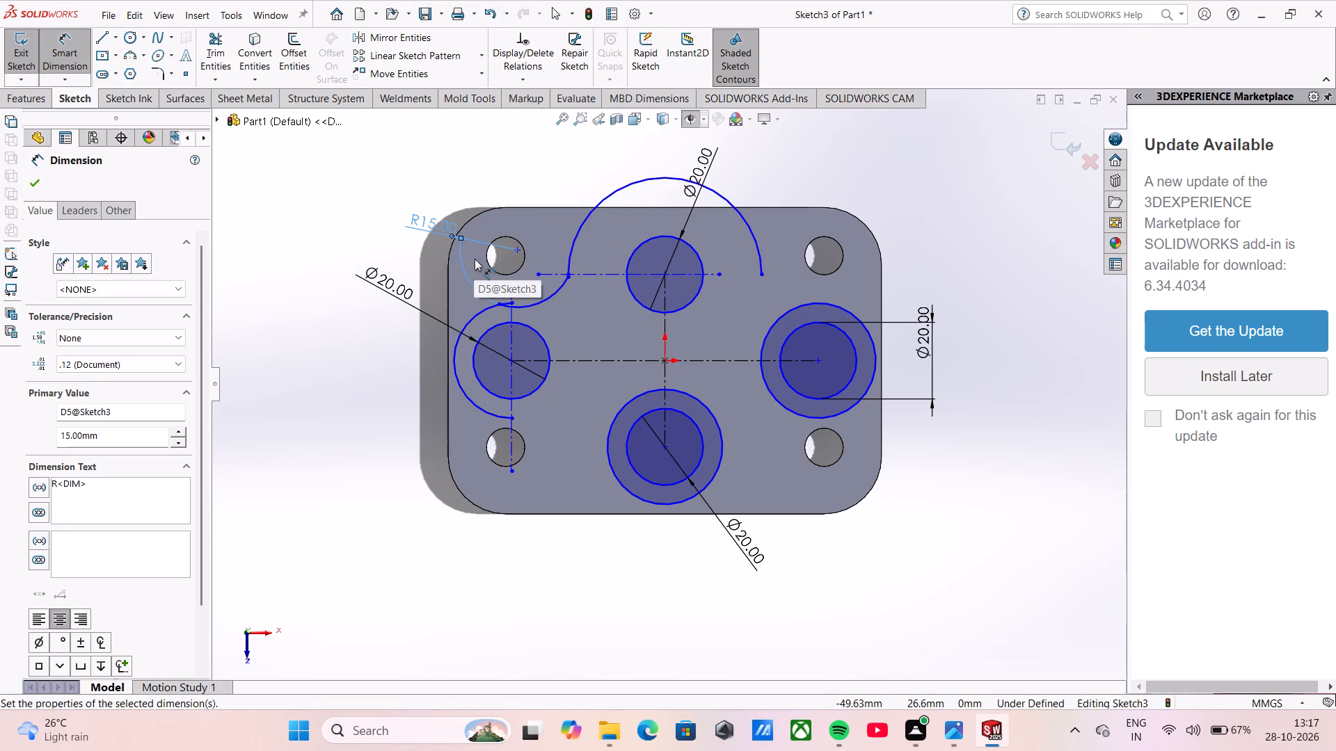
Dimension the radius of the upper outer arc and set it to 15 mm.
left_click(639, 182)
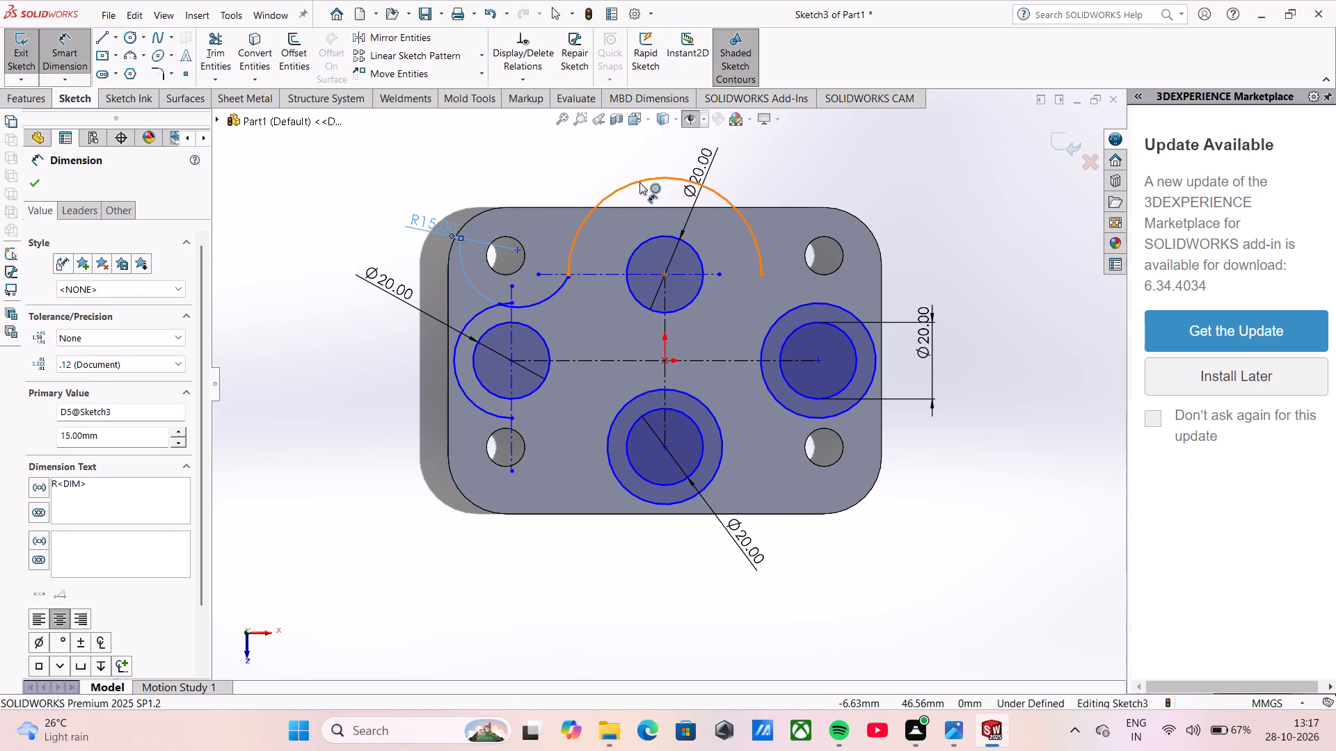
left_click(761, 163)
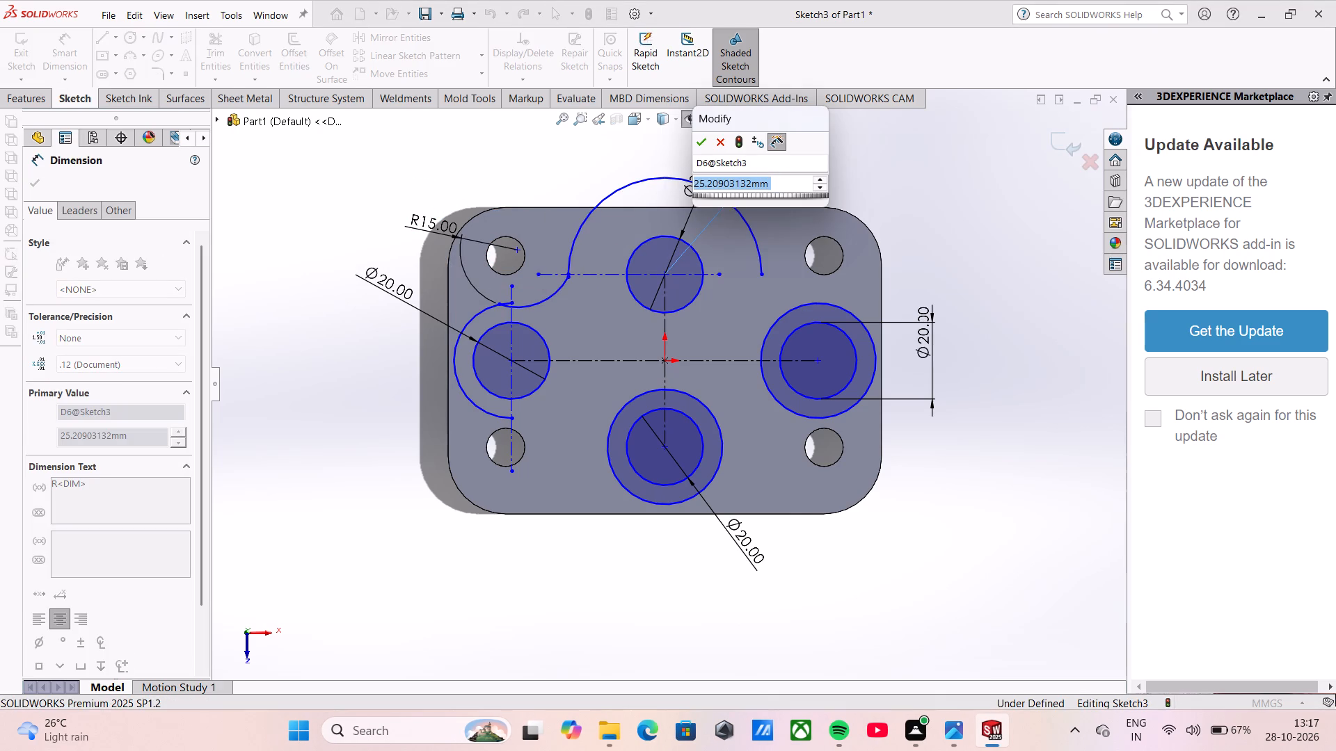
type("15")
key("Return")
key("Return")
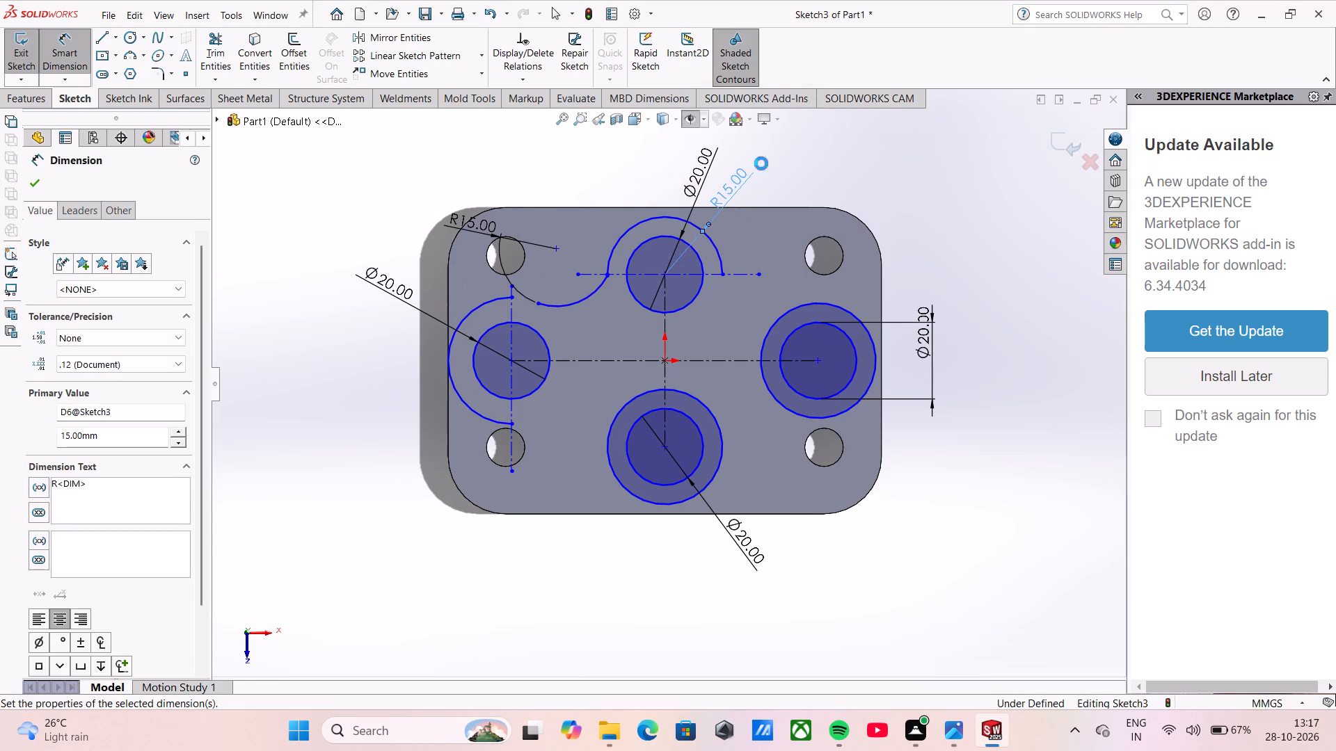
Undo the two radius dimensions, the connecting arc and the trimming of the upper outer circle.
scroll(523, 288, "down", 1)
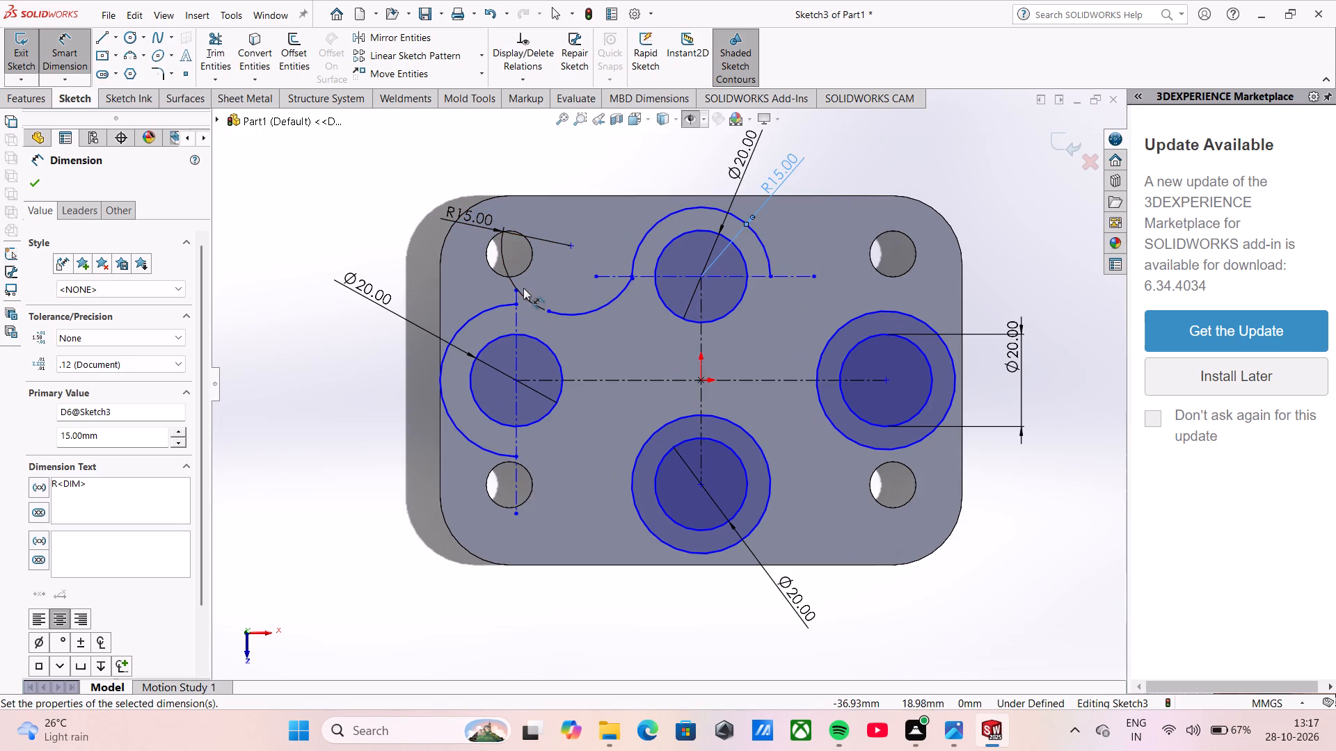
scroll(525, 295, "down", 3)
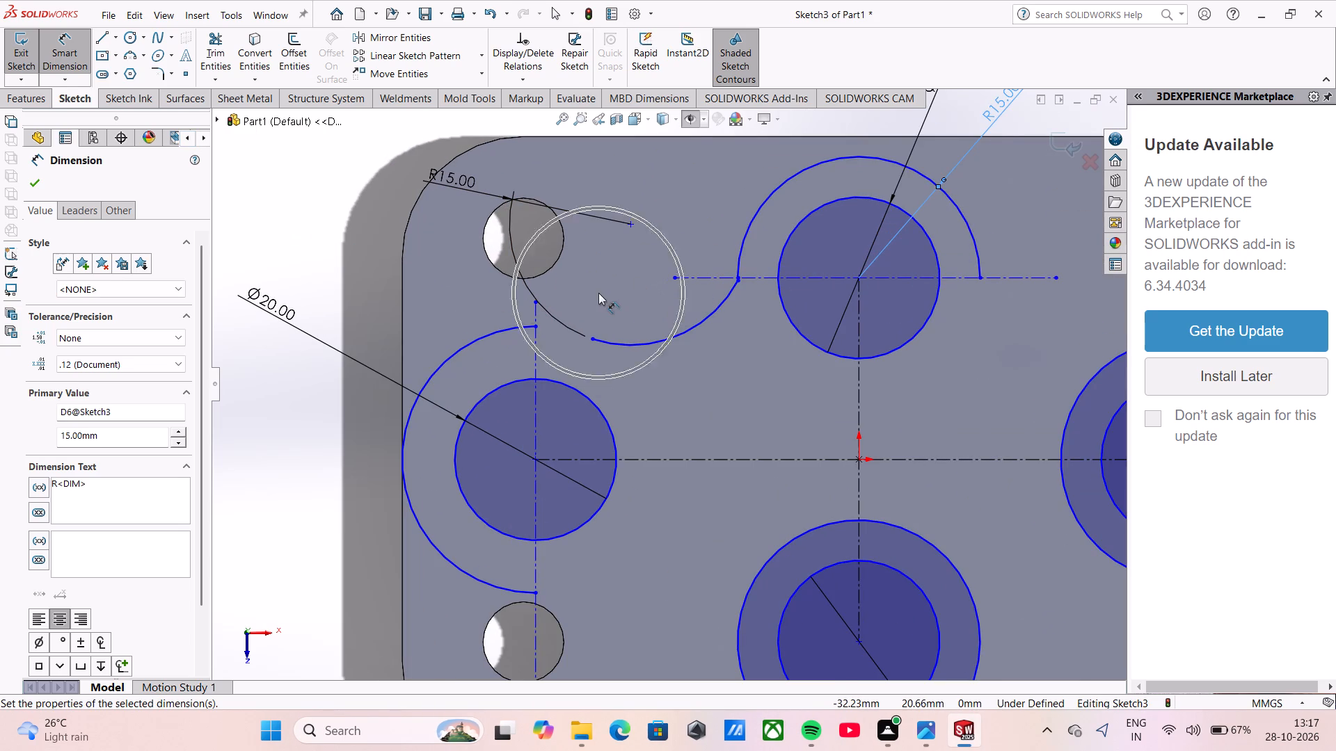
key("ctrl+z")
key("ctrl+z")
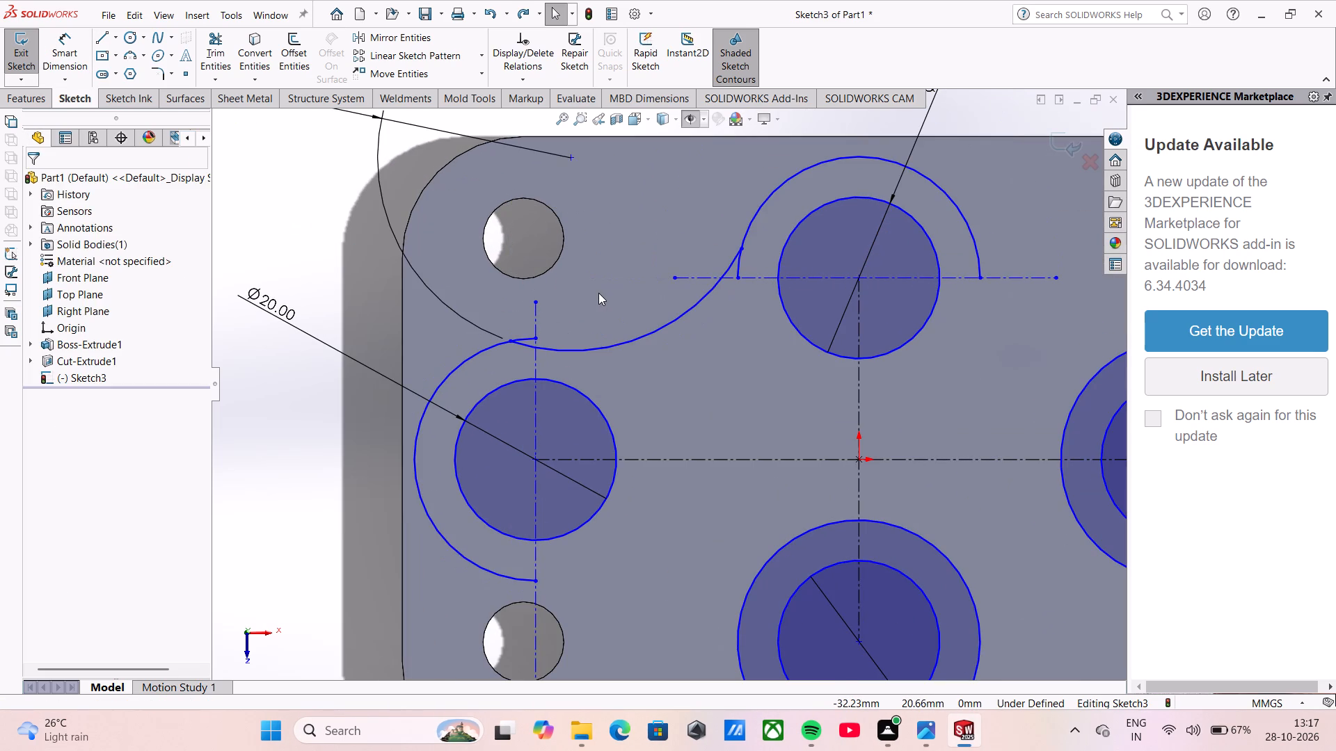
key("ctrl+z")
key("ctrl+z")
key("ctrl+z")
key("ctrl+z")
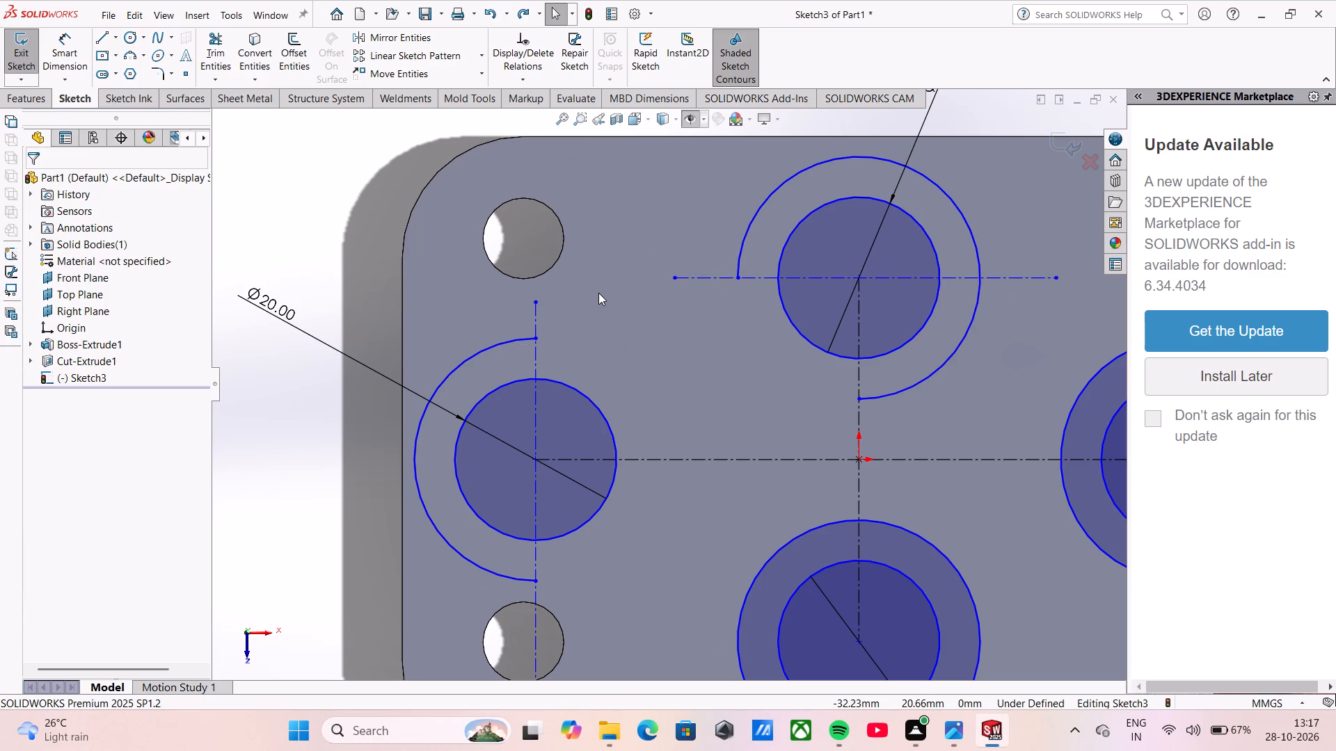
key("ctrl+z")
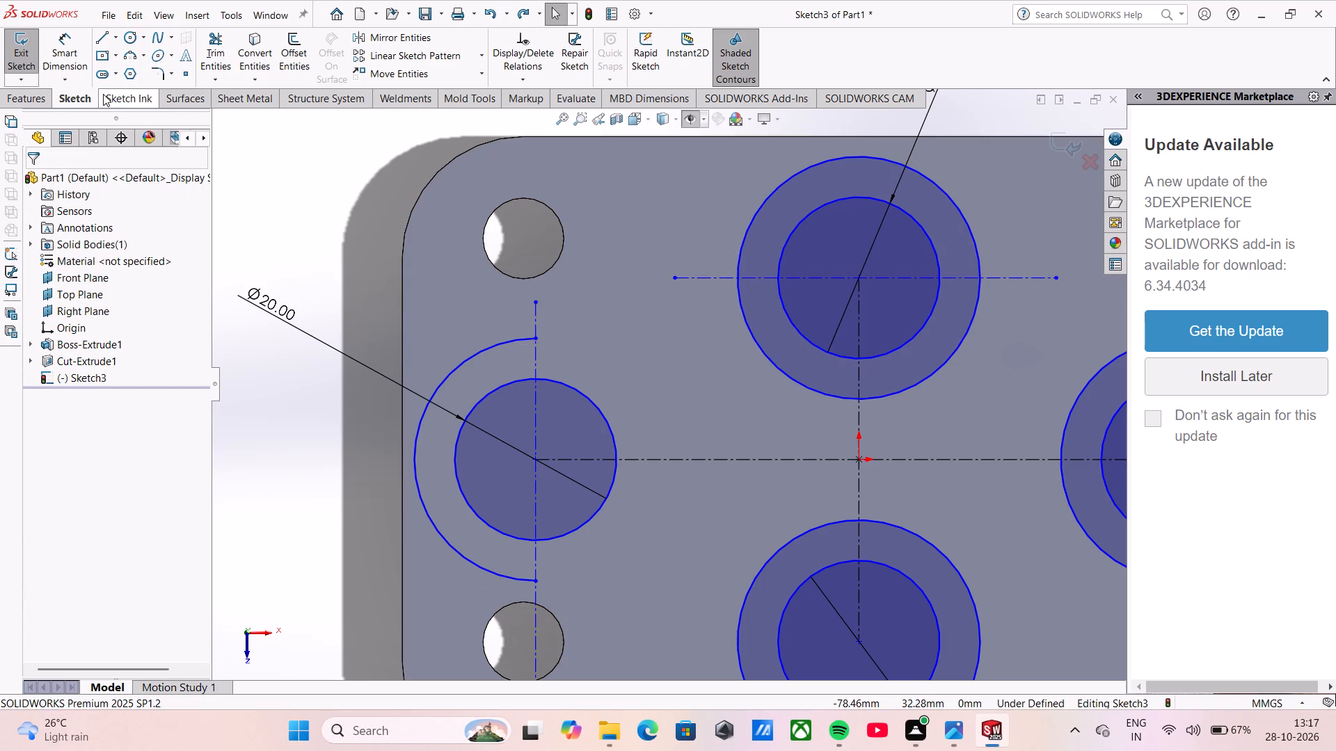
Draw a three-point arc of about 22 mm radius connecting the left outer arc to the upper outer circle.
left_click(124, 54)
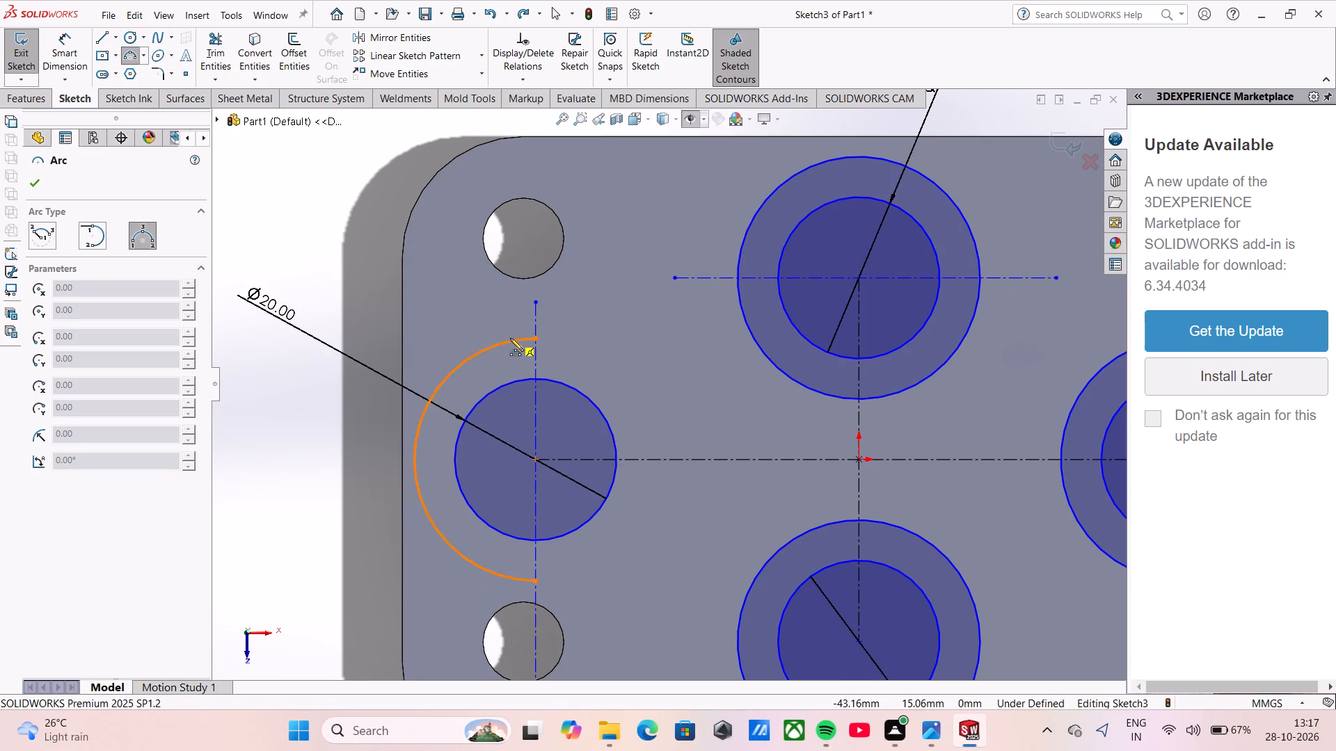
left_click(510, 339)
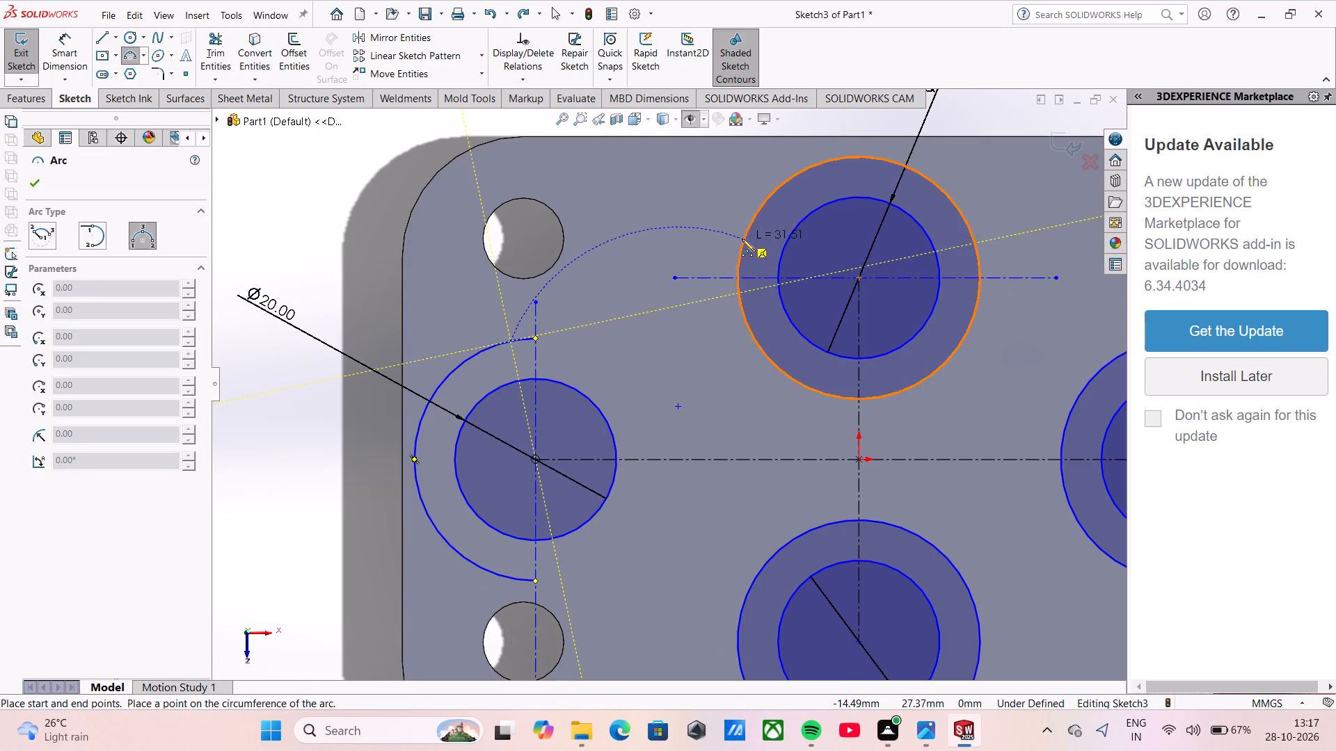
left_click(742, 239)
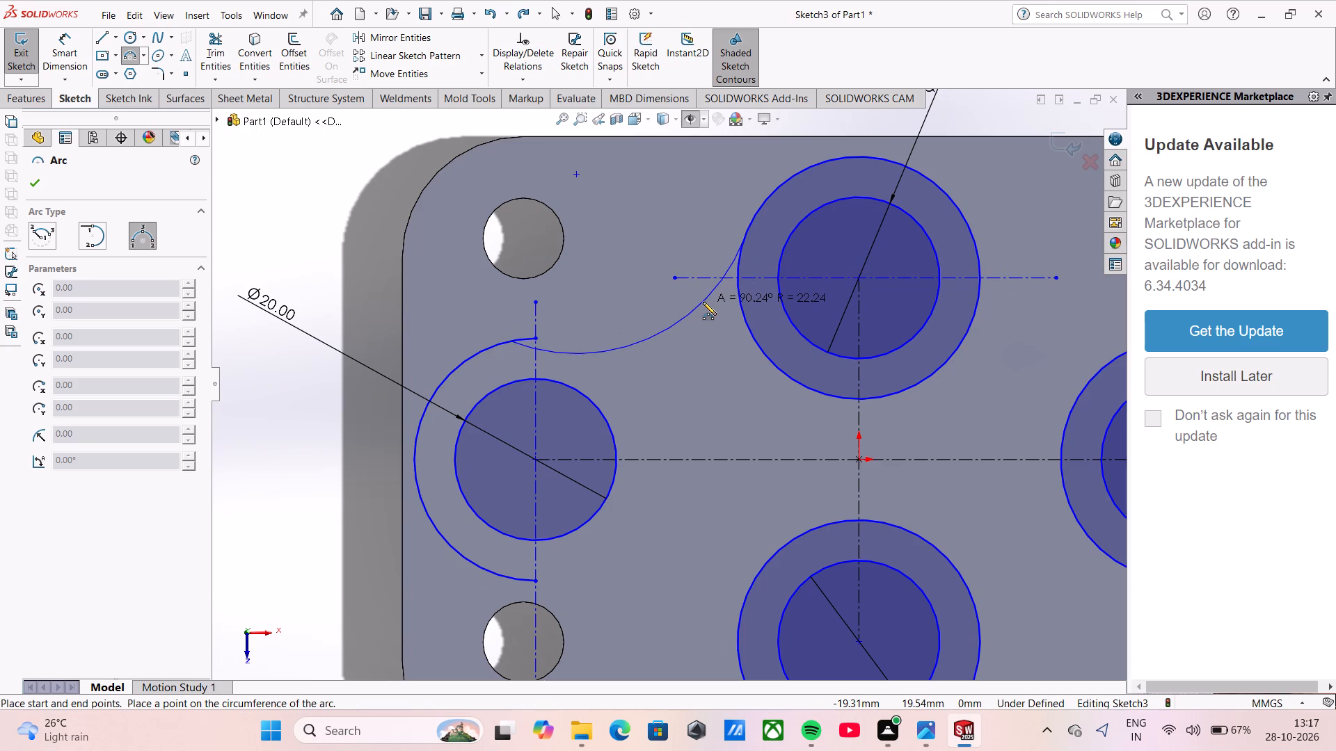
left_click(703, 302)
key("Escape")
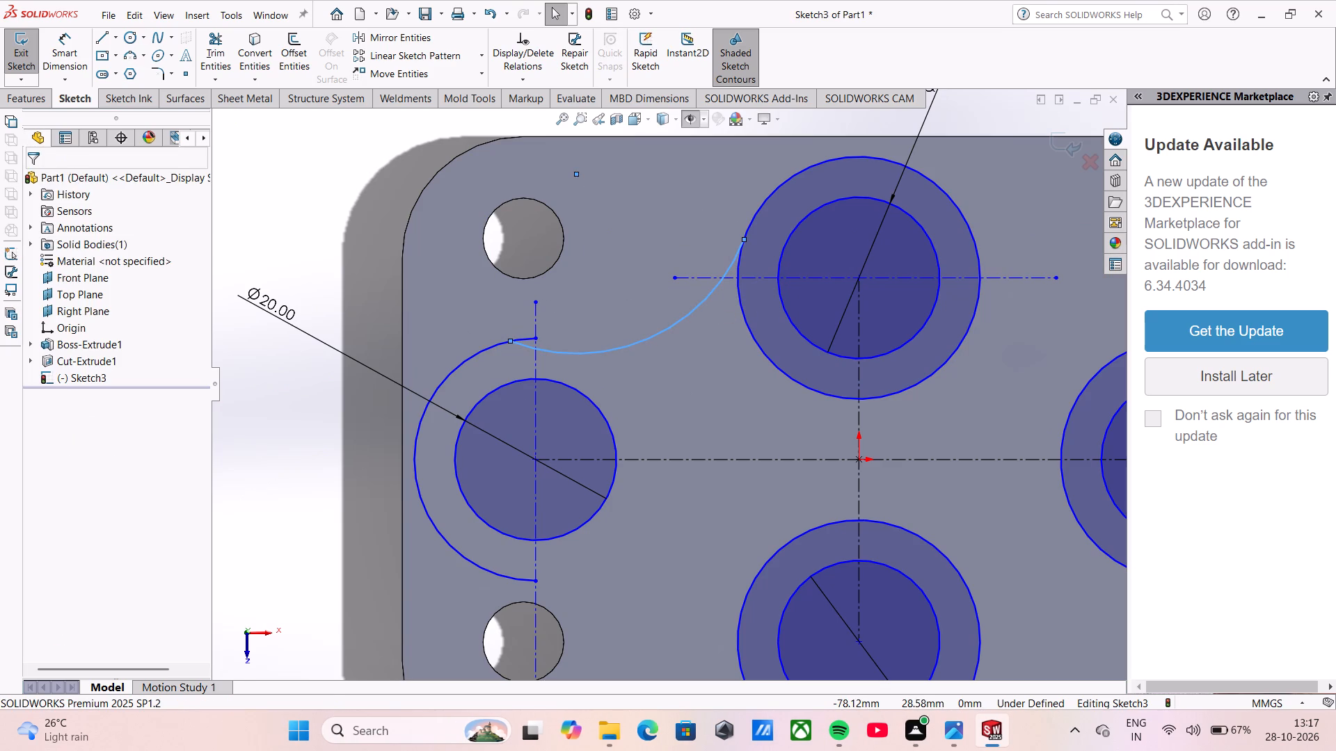
Make the connecting arc tangent to the left outer arc and to the upper outer circle.
left_click(498, 348, "ctrl")
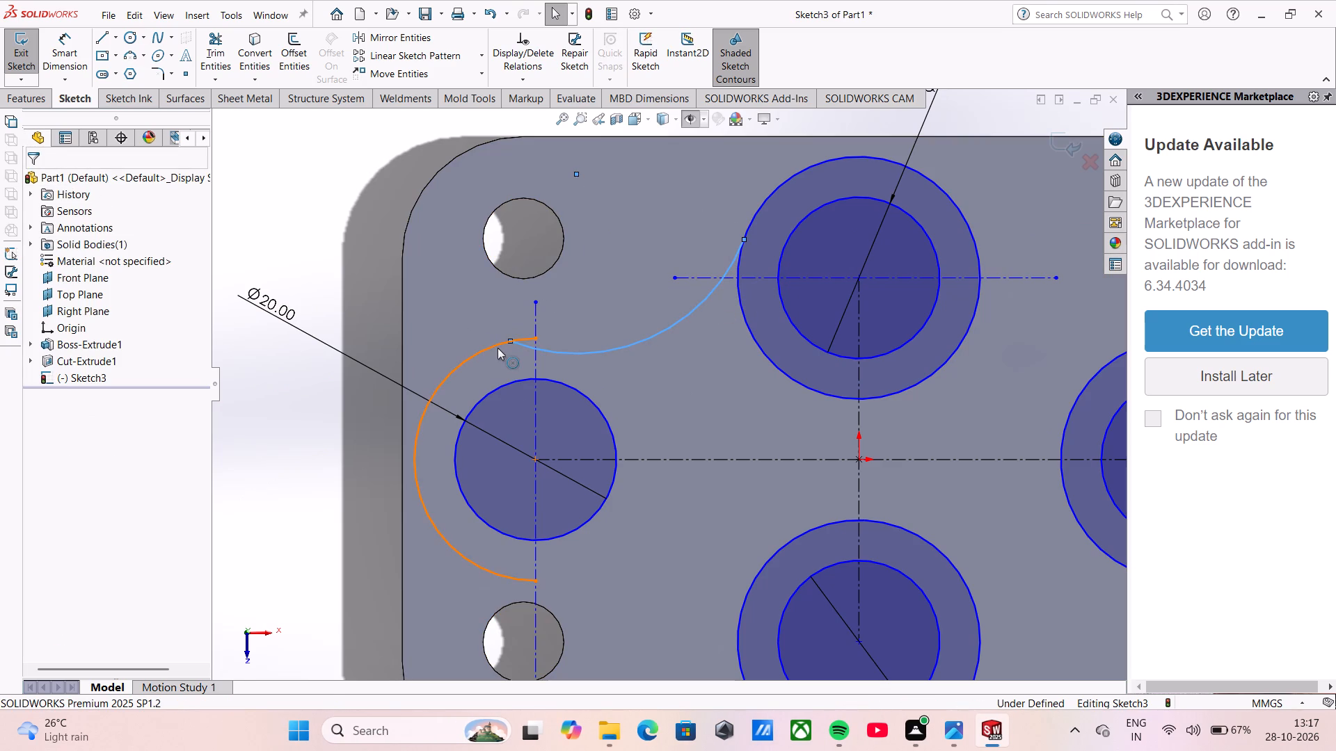
left_click(49, 451, "ctrl")
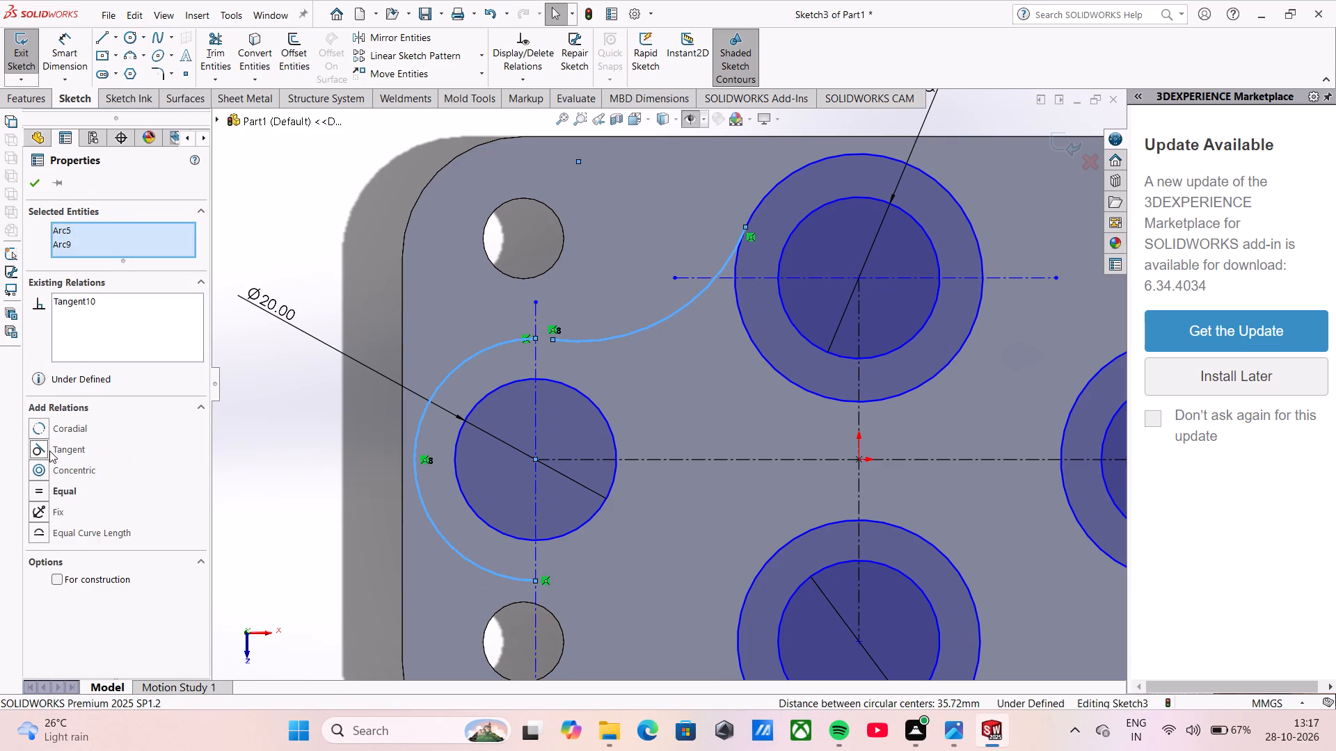
left_click(42, 187)
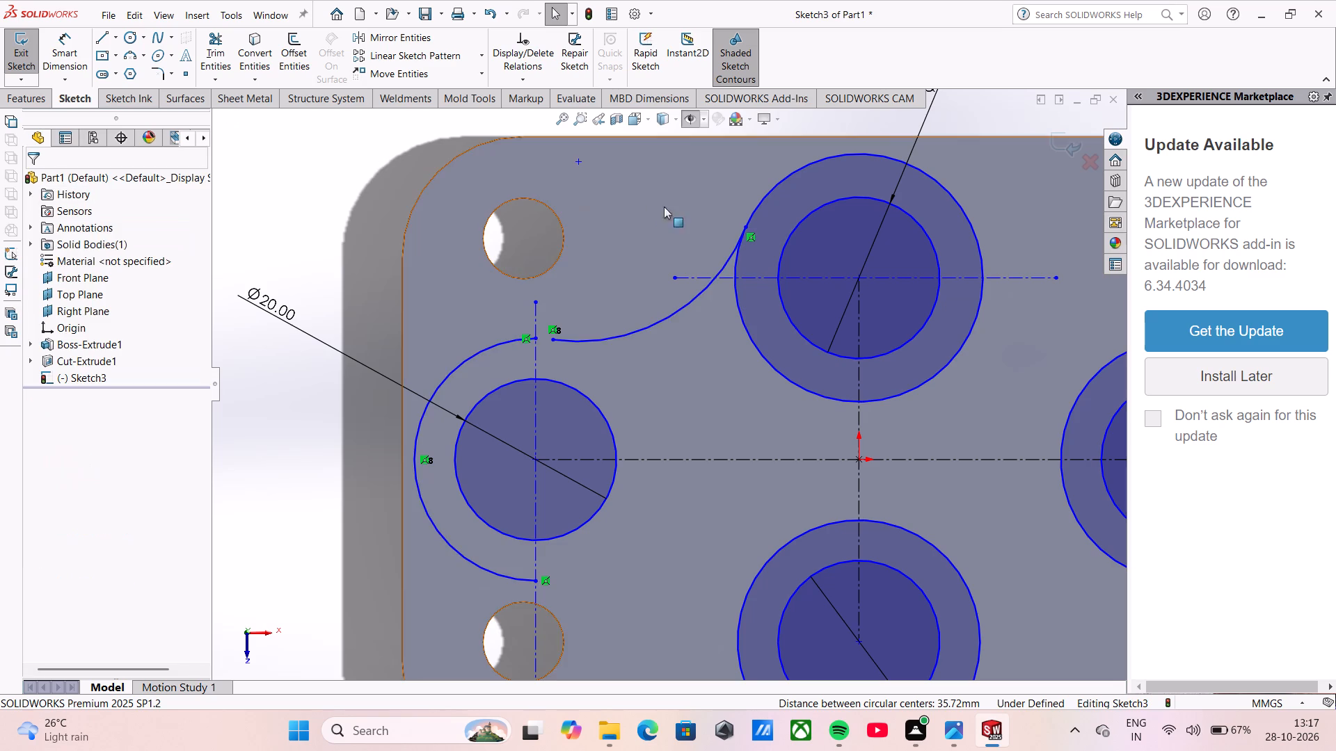
left_click(738, 259)
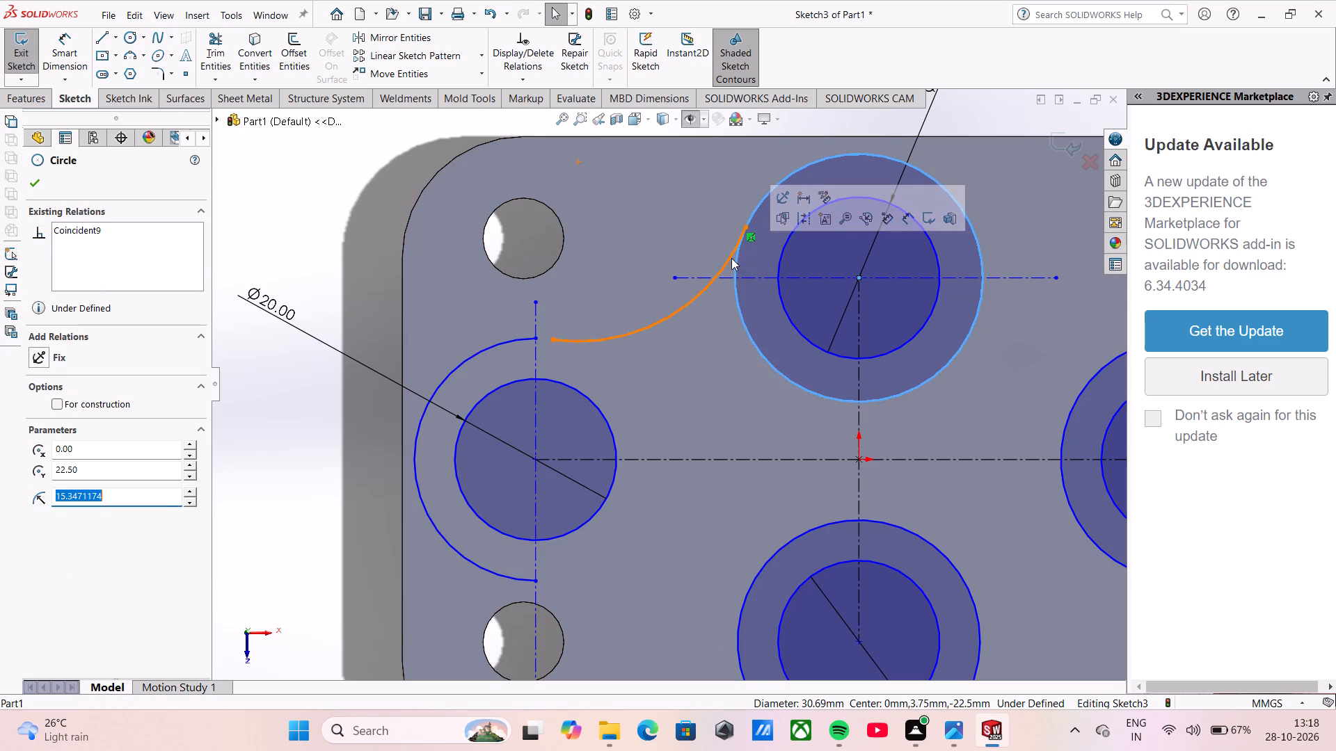
left_click(731, 258, "ctrl")
left_click(49, 451, "ctrl")
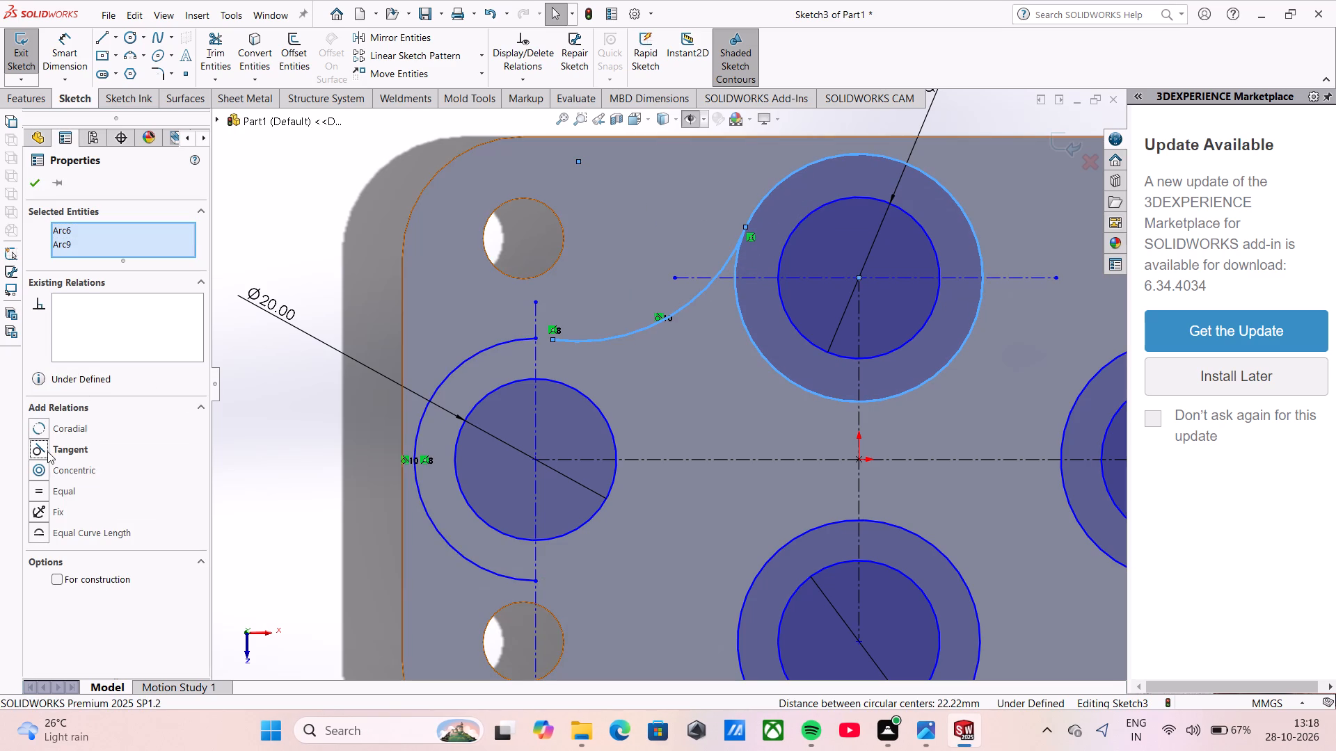
left_click(34, 184)
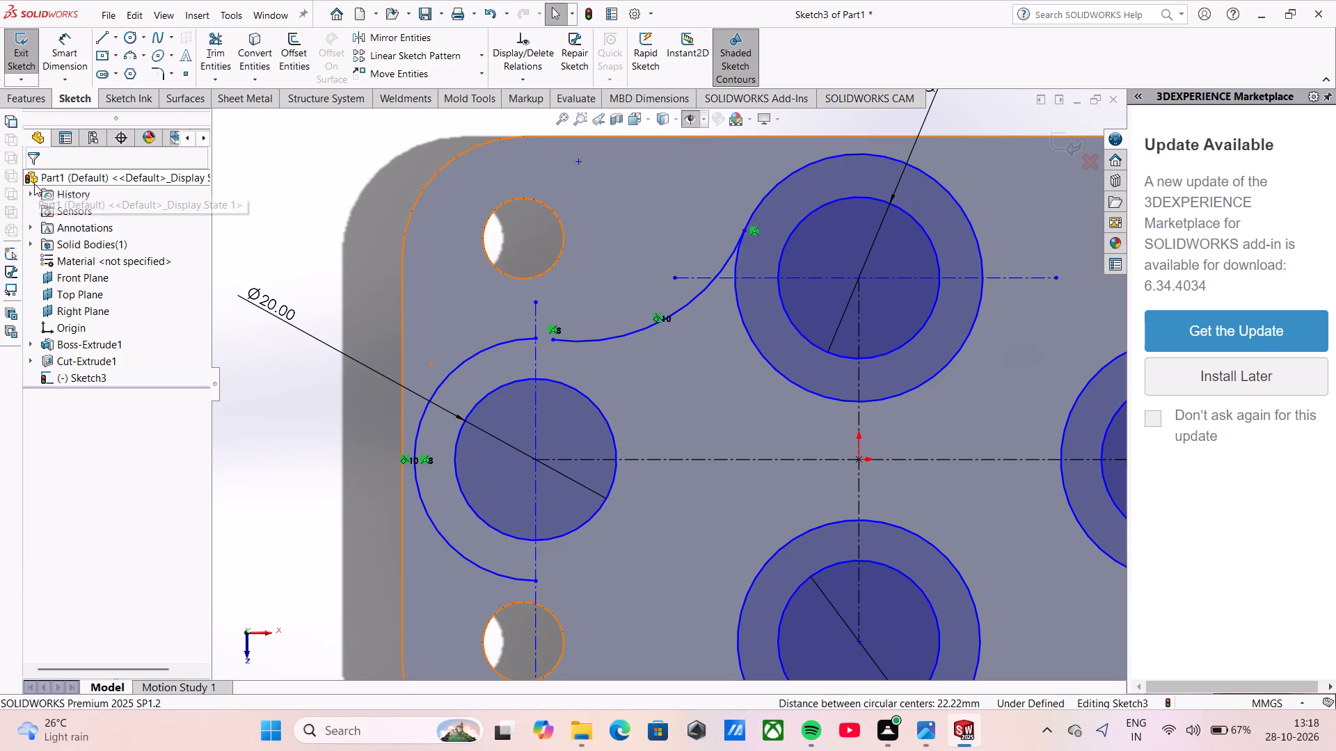
Extend the connecting arc's lower end to the vertical construction line at the left outer arc.
left_click(219, 78)
left_click(235, 112)
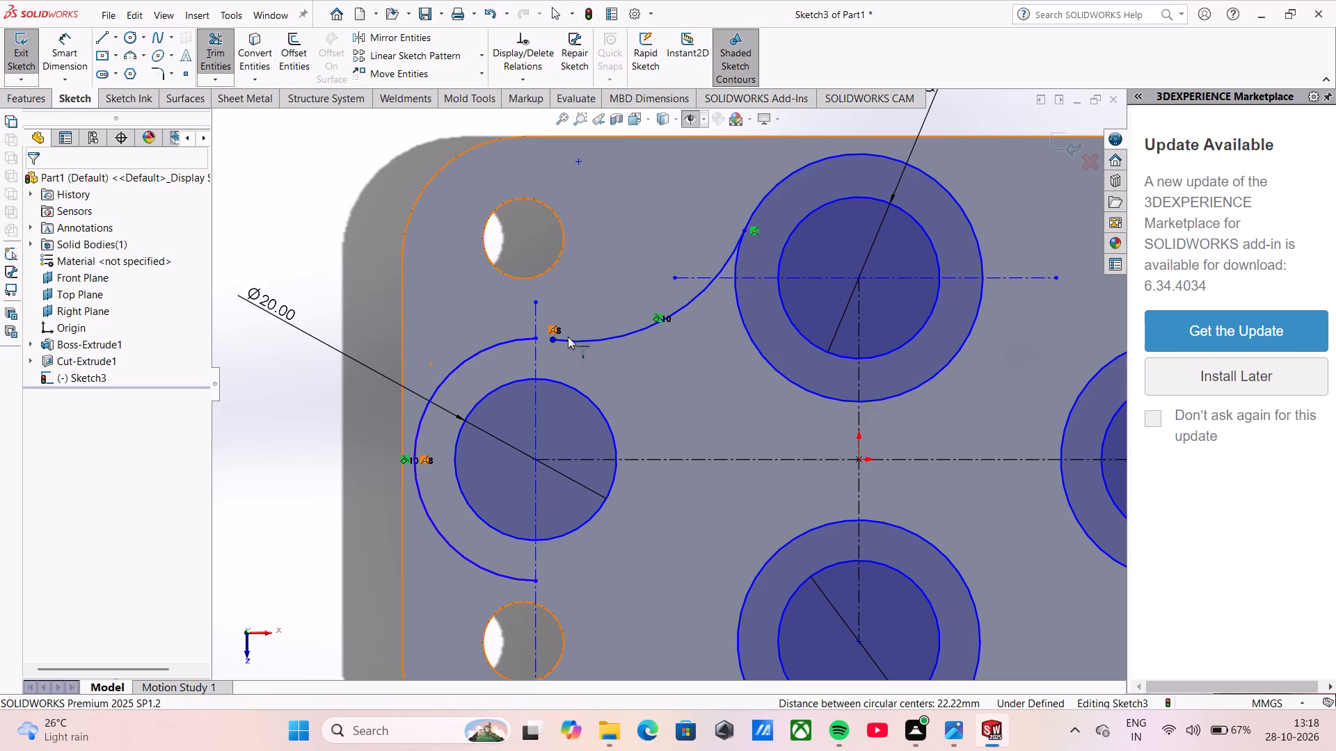
left_click(568, 340)
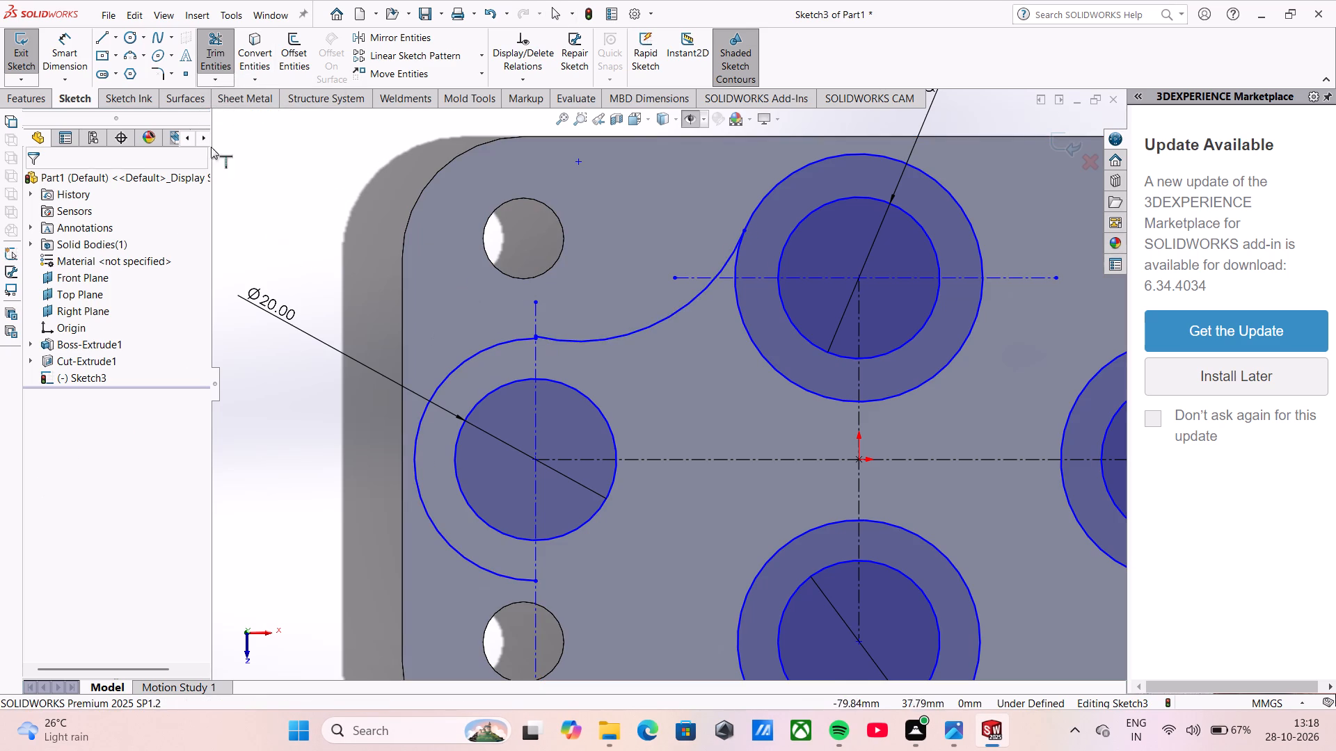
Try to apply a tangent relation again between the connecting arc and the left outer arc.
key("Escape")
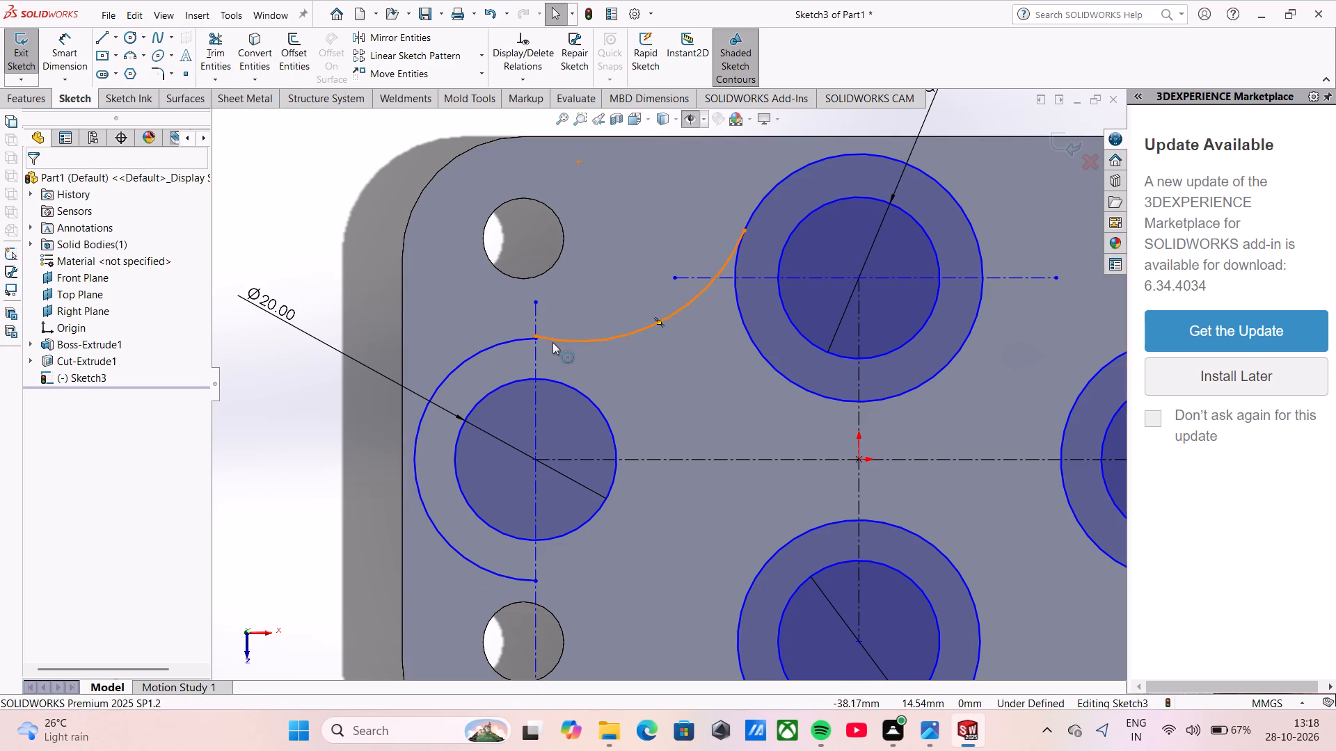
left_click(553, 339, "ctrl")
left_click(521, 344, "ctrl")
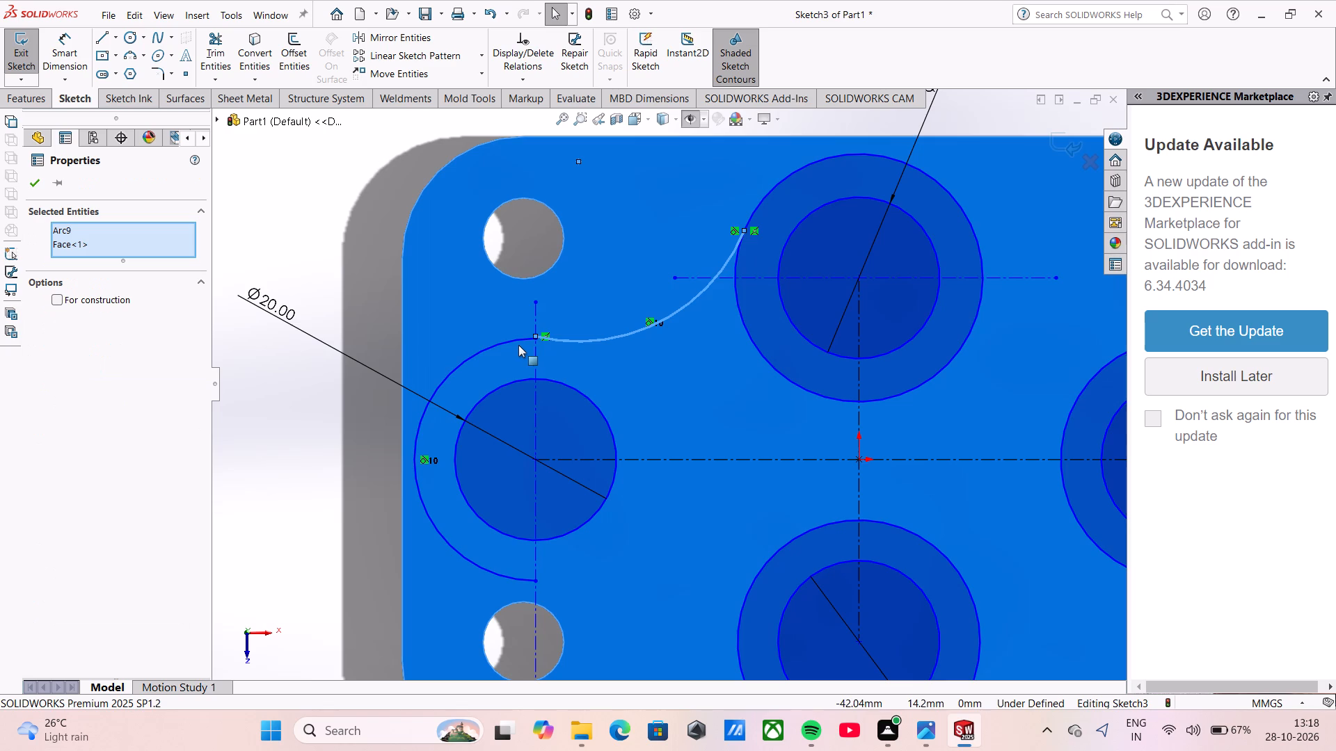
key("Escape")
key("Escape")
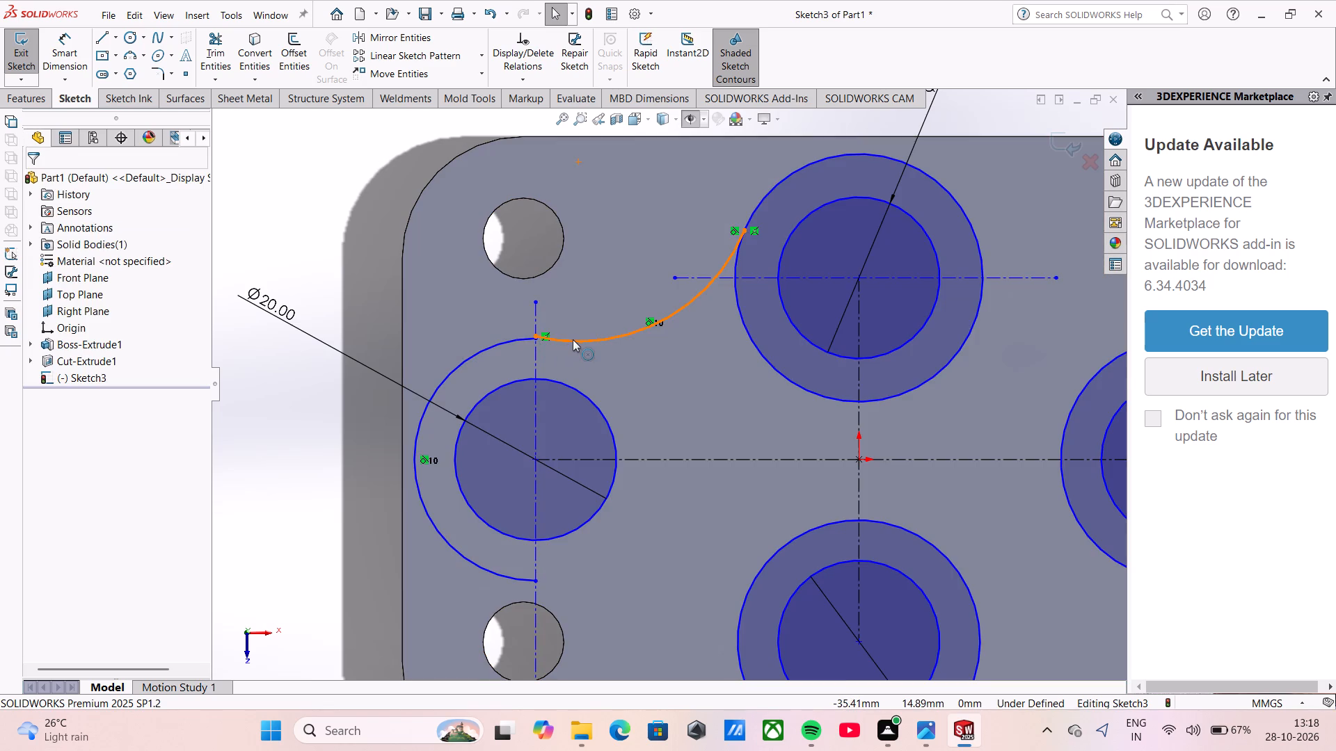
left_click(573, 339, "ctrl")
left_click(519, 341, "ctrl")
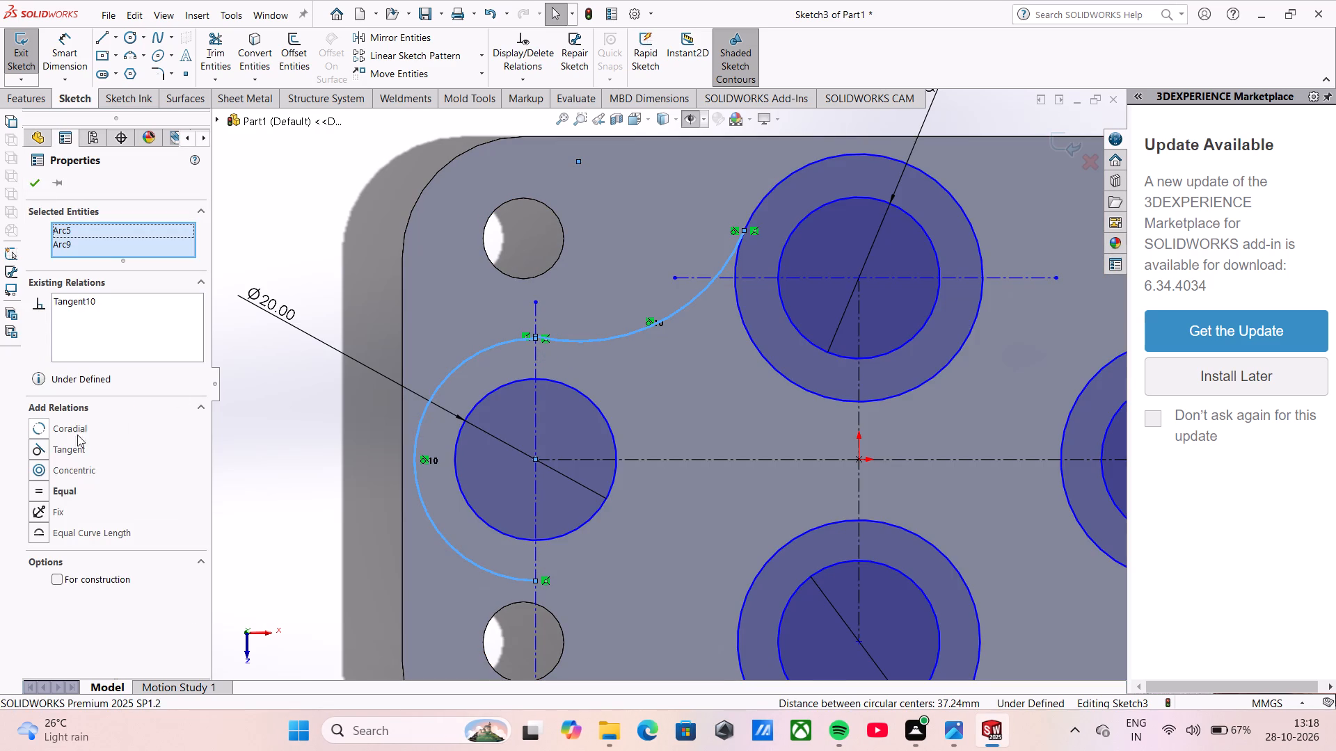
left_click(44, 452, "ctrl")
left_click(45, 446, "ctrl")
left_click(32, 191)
Make the connecting arc's lower endpoint coincident with the left outer arc's upper endpoint on the vertical construction line.
scroll(487, 334, "up", 1)
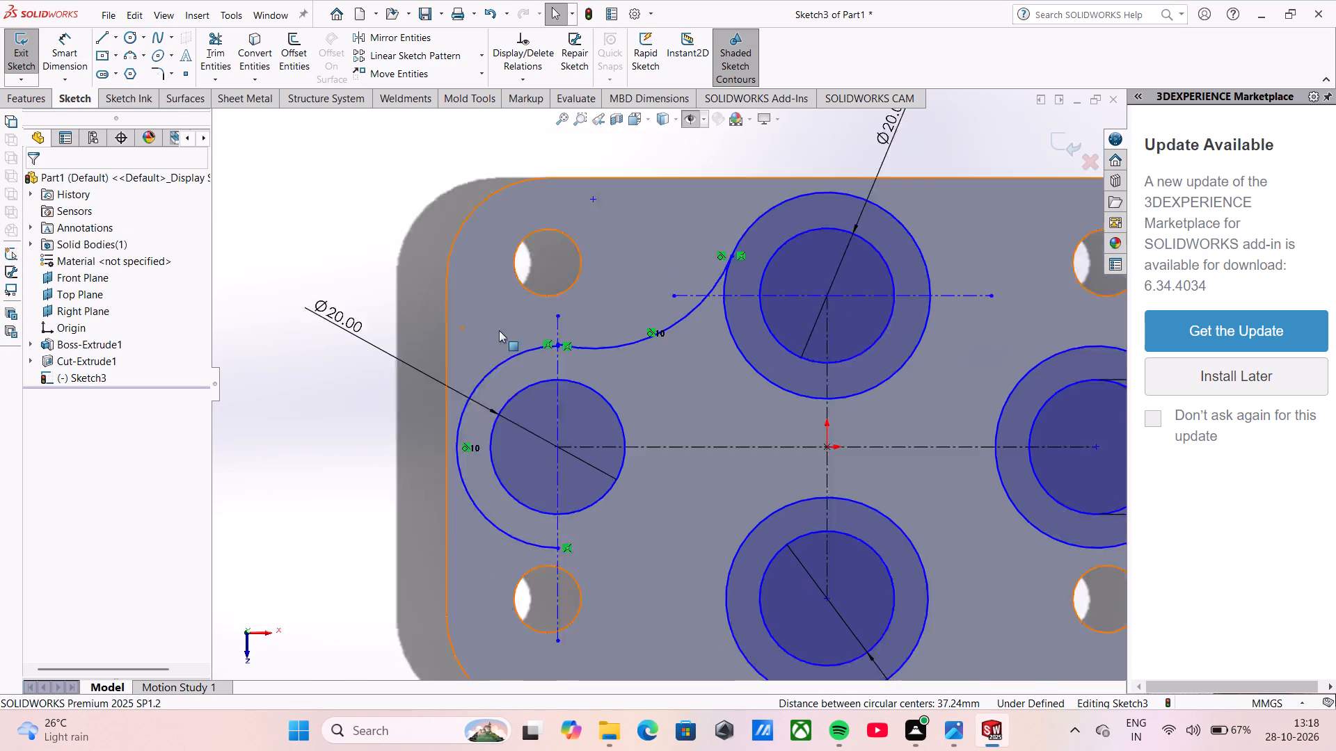
scroll(499, 330, "up", 2)
scroll(532, 342, "down", 4)
scroll(642, 370, "down", 4)
scroll(807, 419, "down", 4)
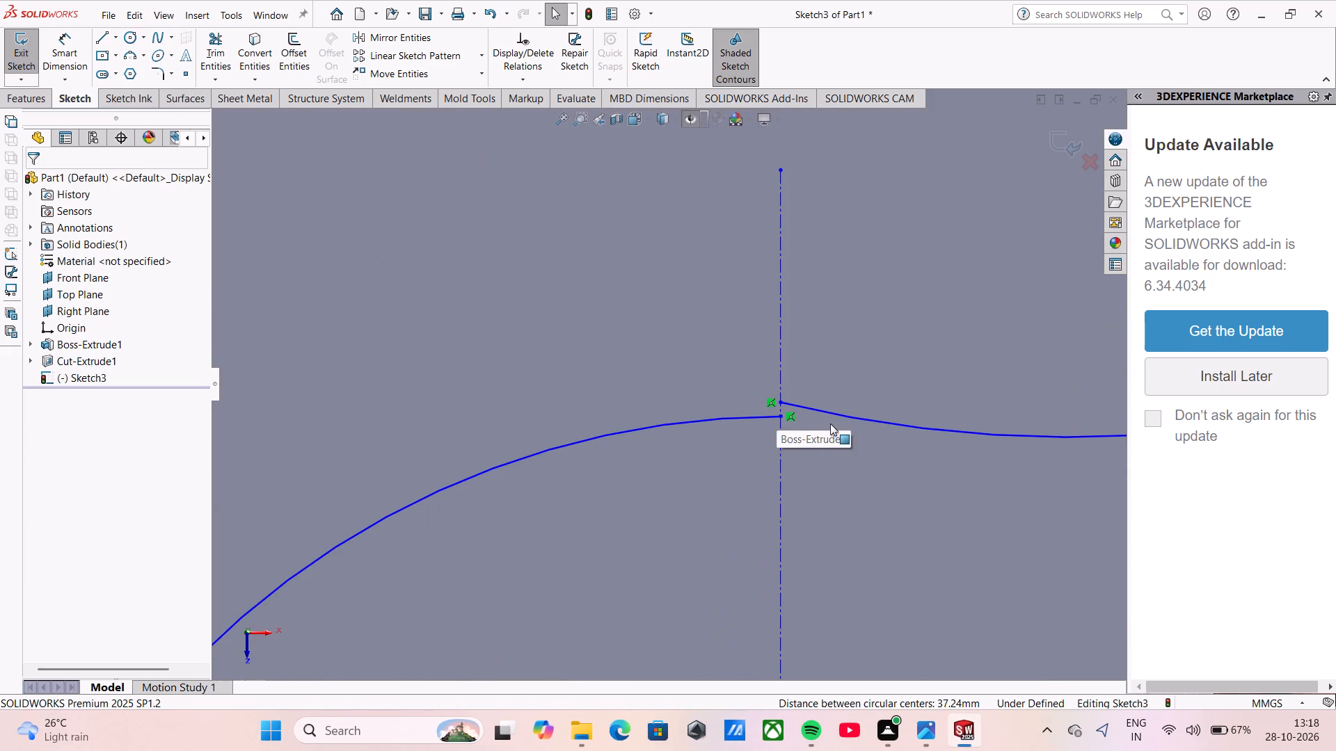
scroll(828, 423, "up", 1)
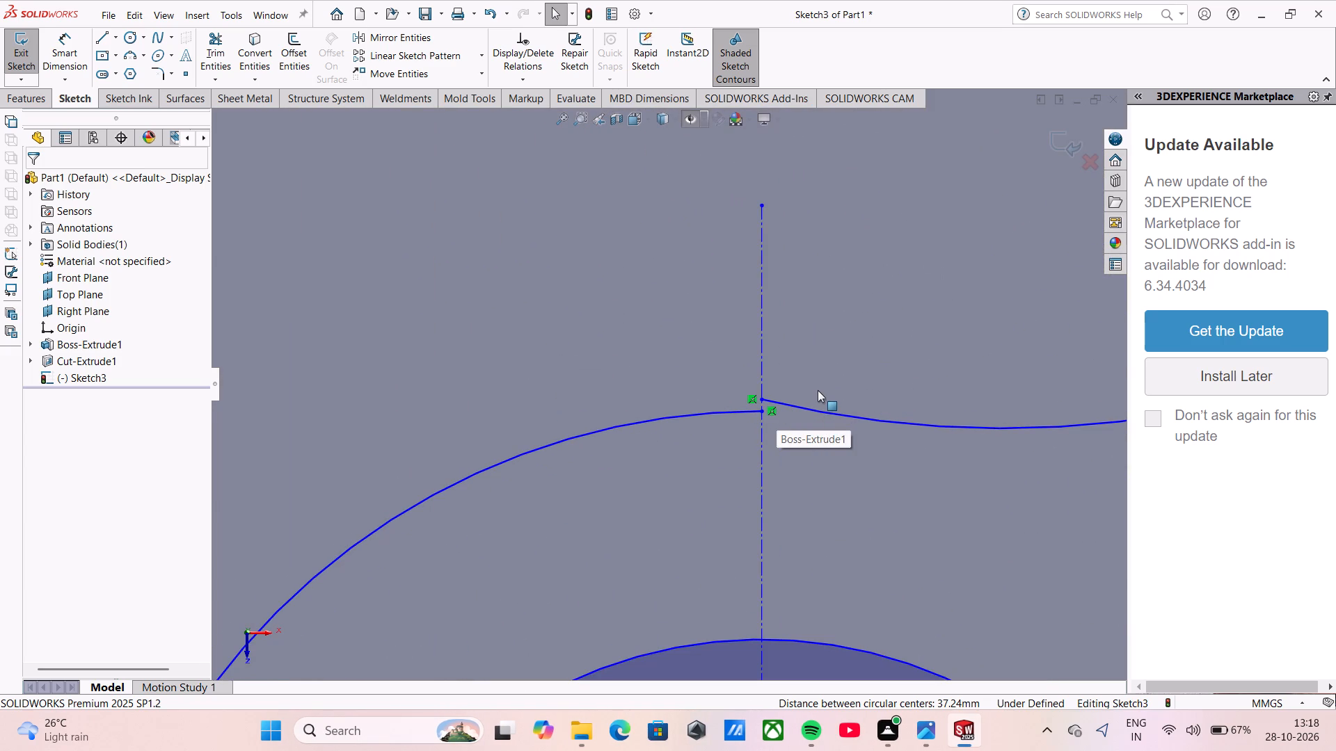
scroll(820, 490, "up", 7)
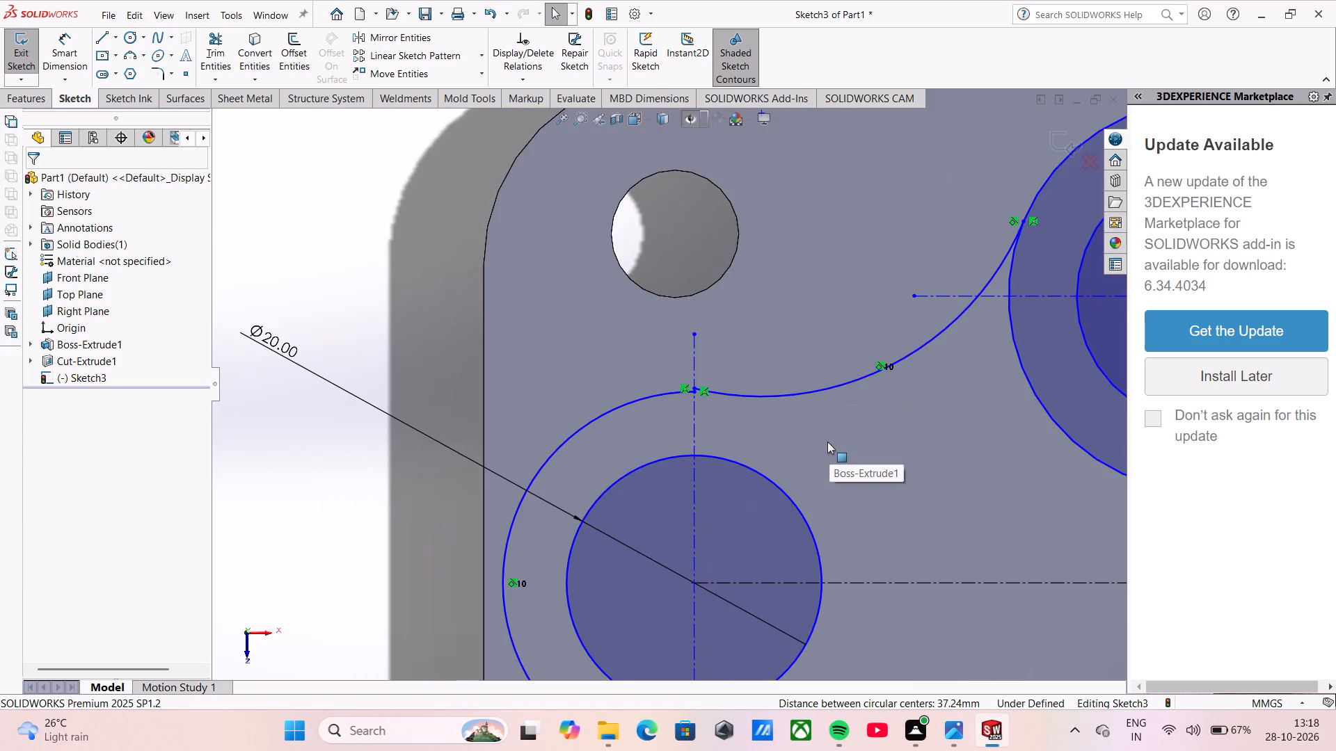
scroll(827, 442, "up", 1)
scroll(913, 314, "down", 1)
scroll(893, 323, "up", 1)
scroll(804, 362, "up", 2)
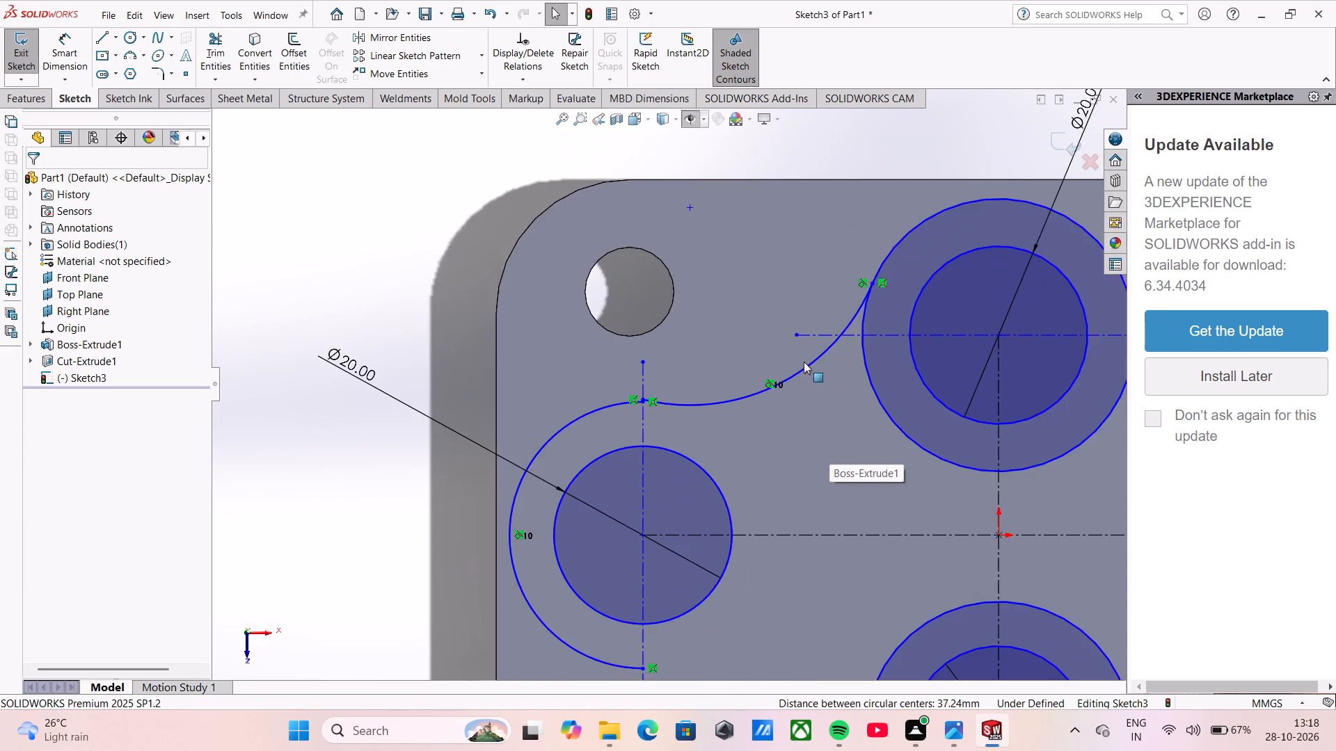
scroll(804, 362, "up", 1)
scroll(656, 402, "down", 8)
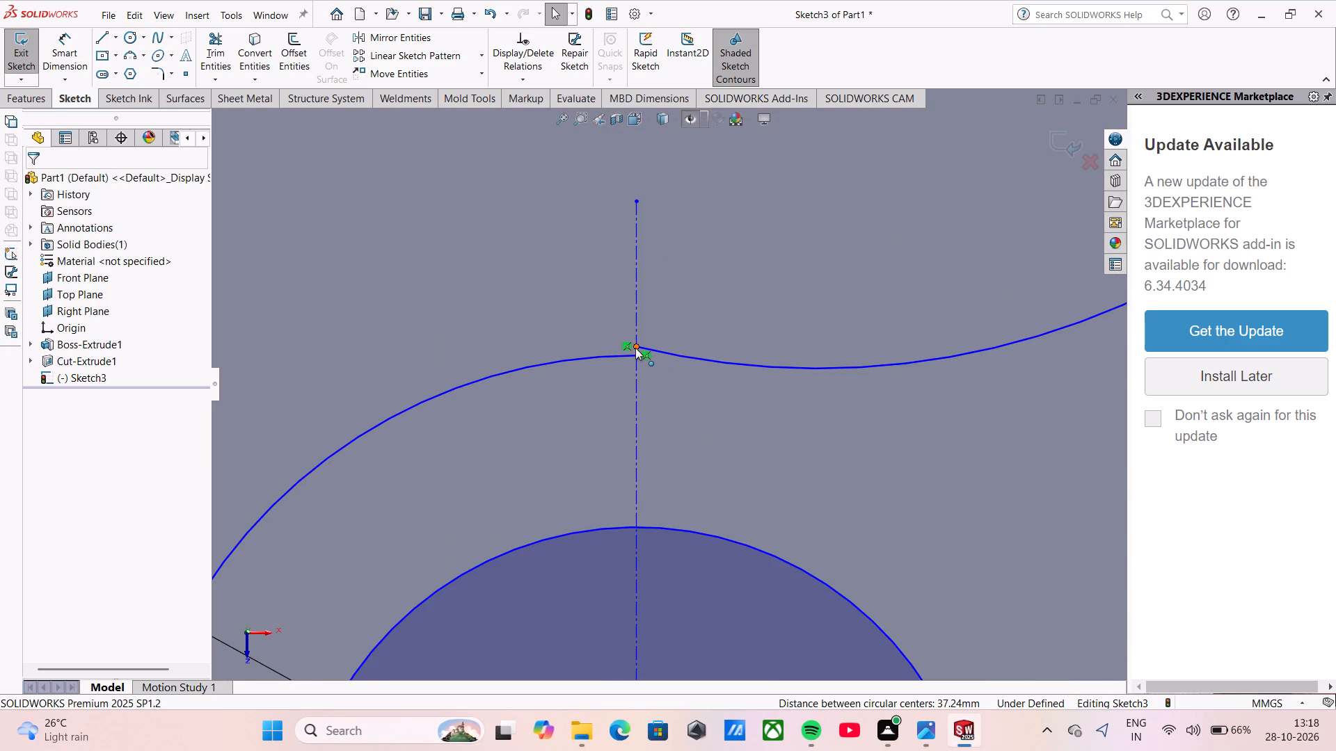
scroll(636, 346, "up", 4)
scroll(640, 349, "down", 9)
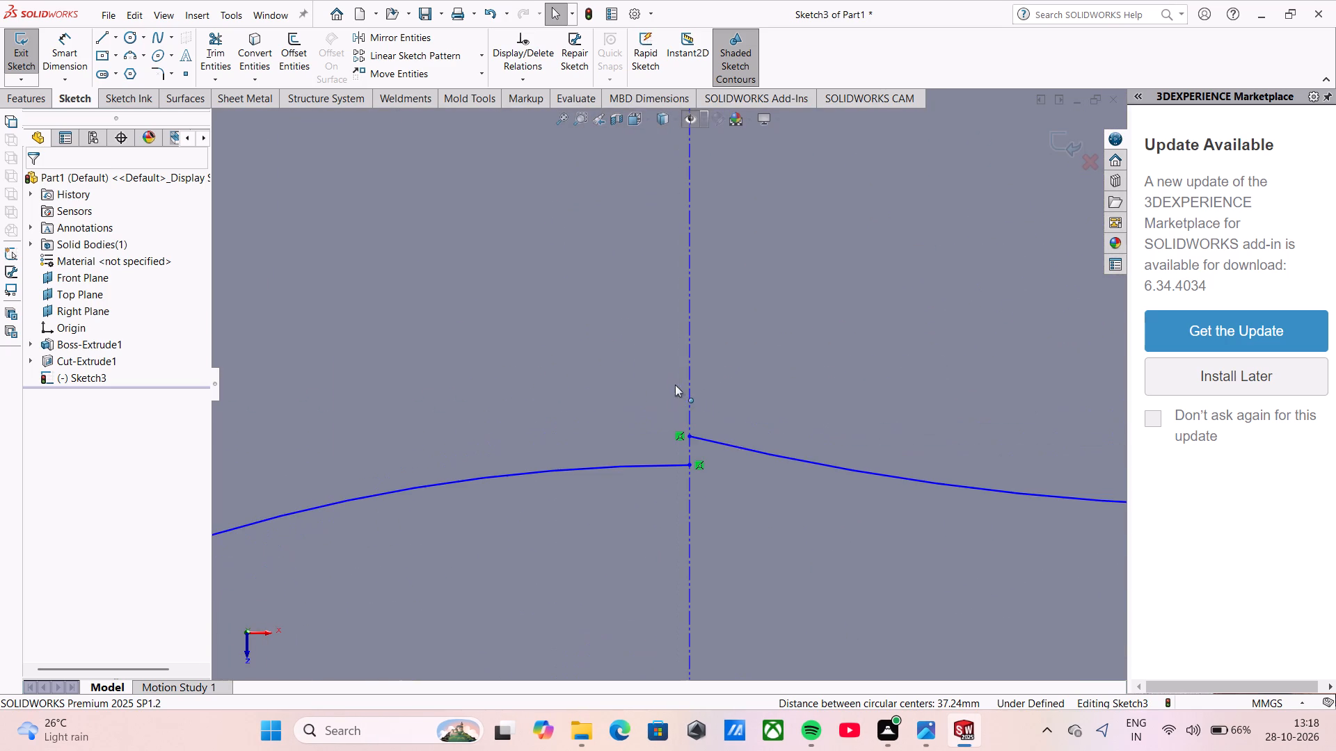
left_click(689, 438, "ctrl")
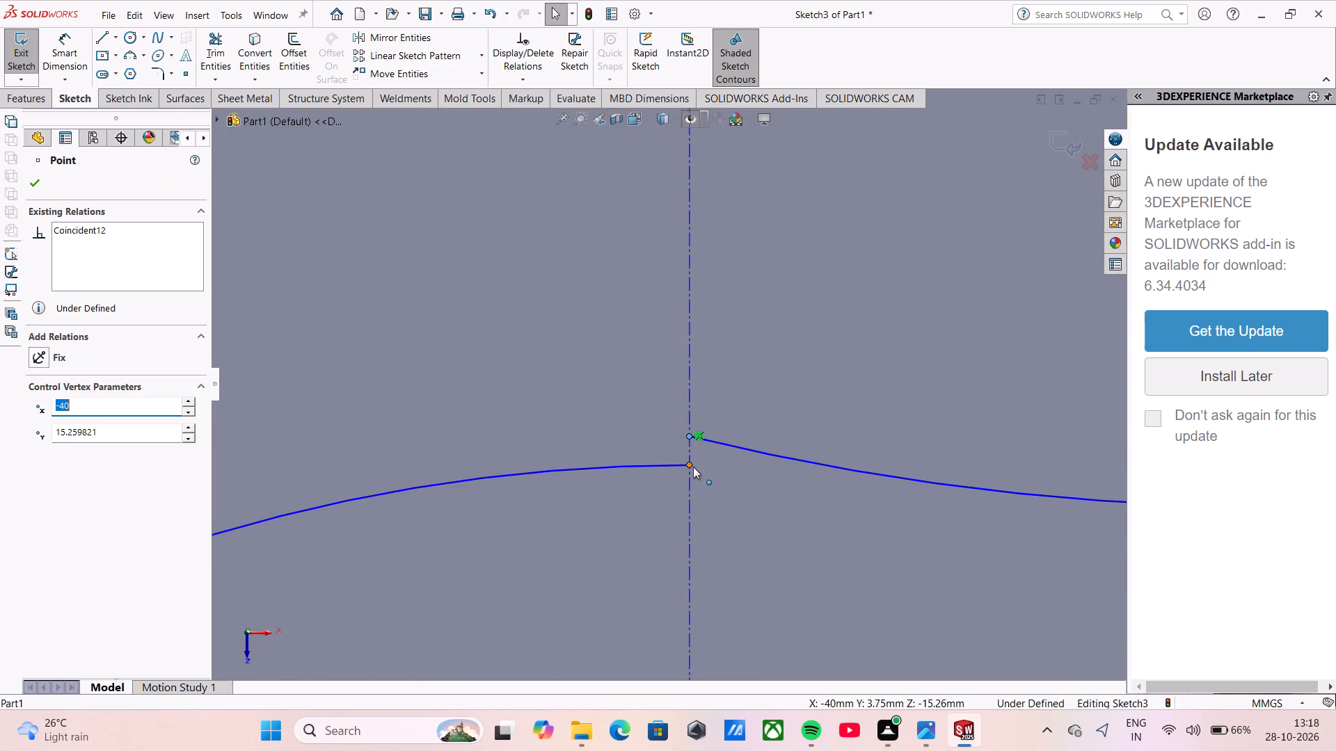
left_click(691, 469, "ctrl")
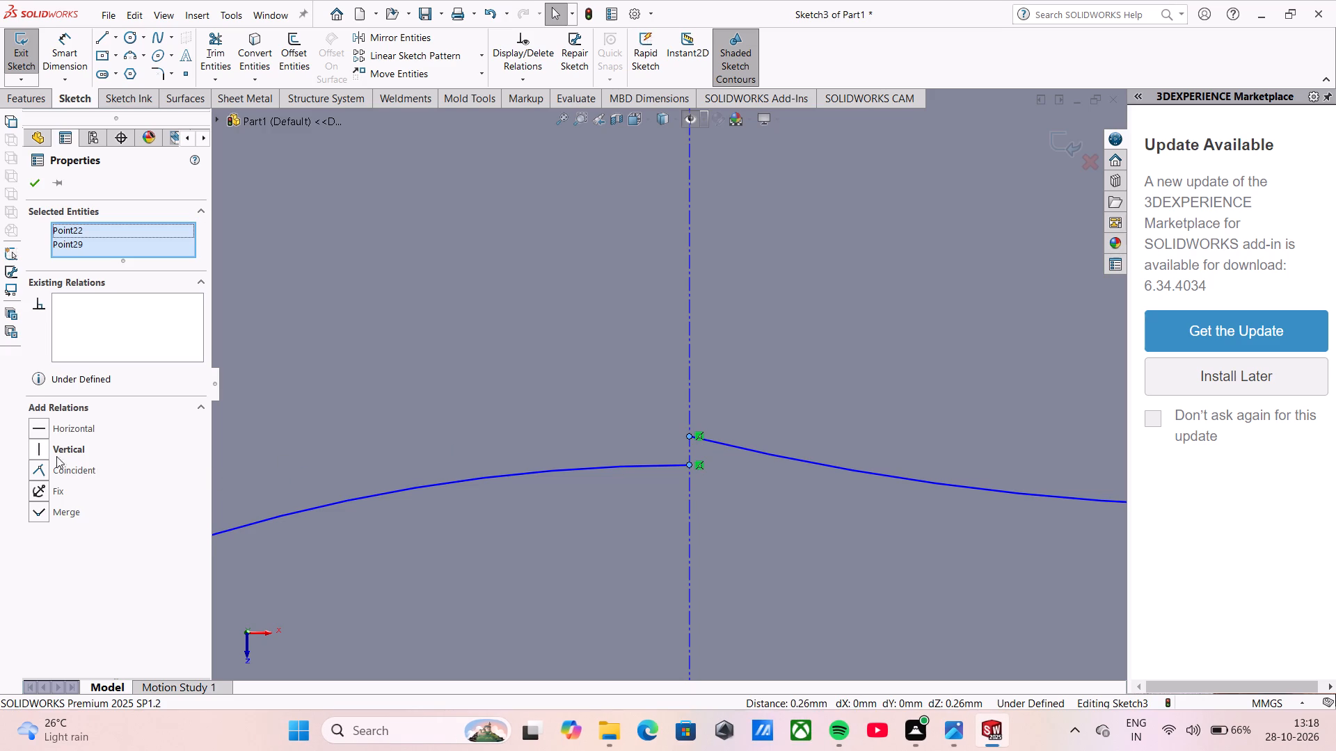
left_click(31, 469, "ctrl")
scroll(498, 480, "up", 6)
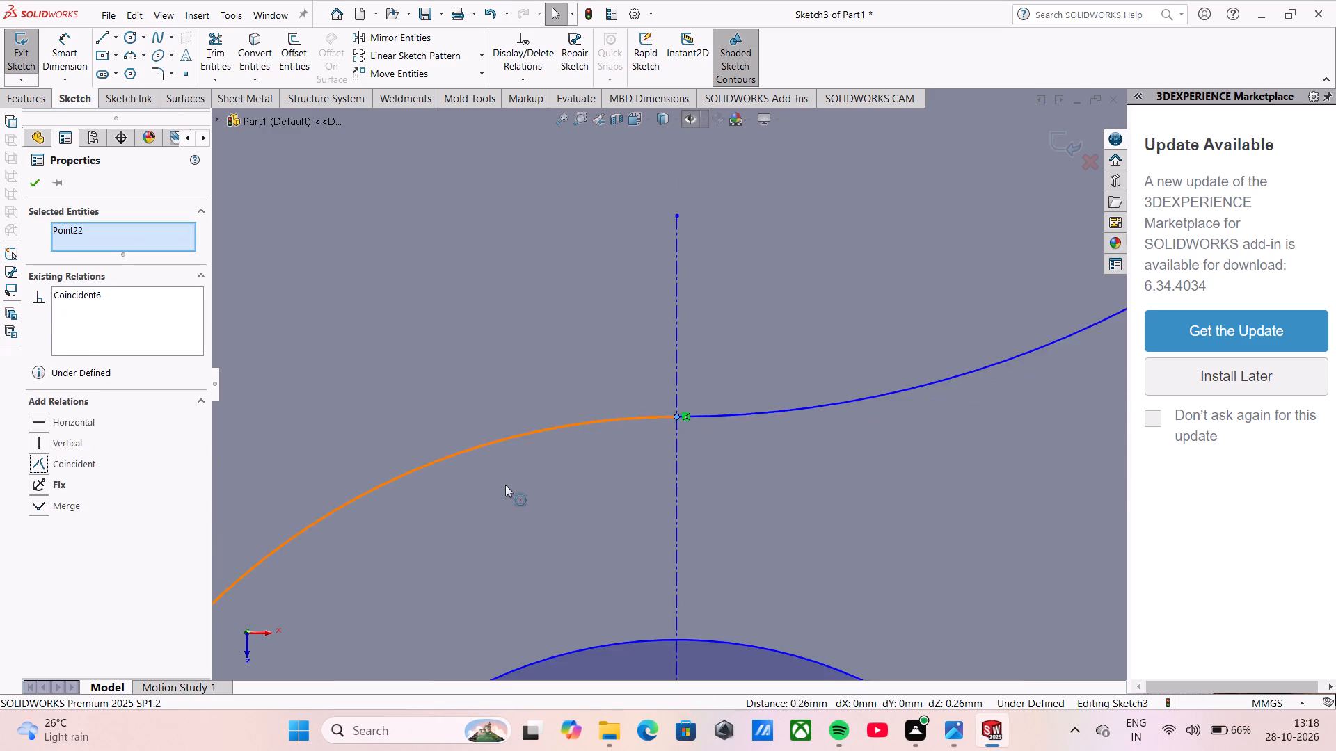
scroll(505, 485, "up", 8)
scroll(838, 206, "up", 3)
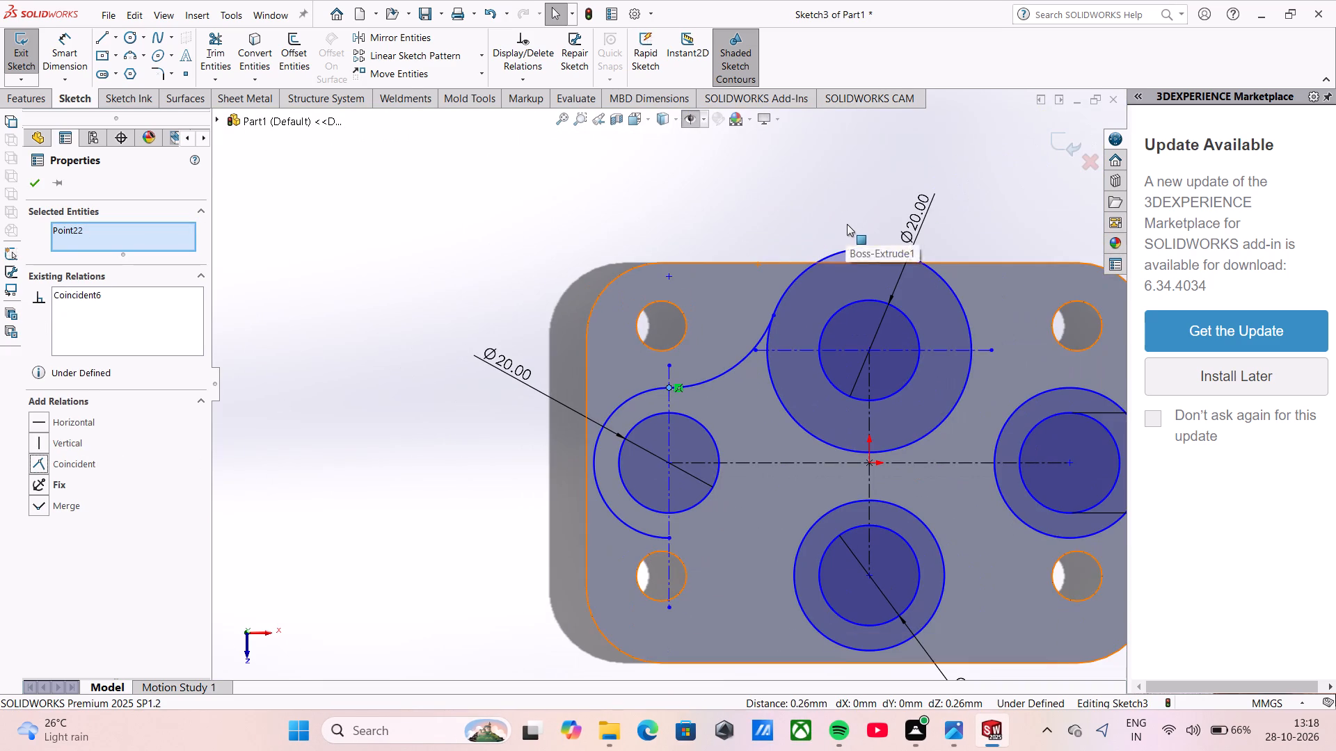
left_click(39, 176)
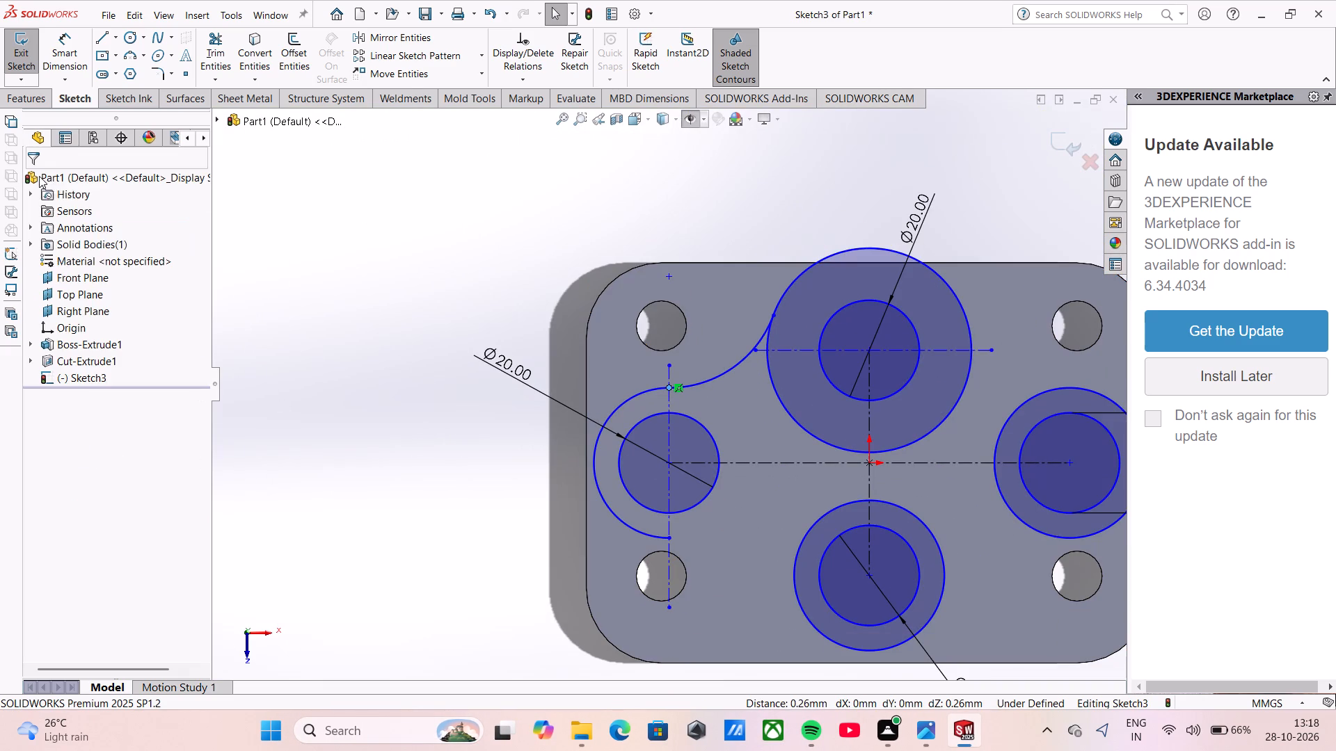
Dimension the upper outer circle to a diameter of 30 mm.
left_click(67, 58)
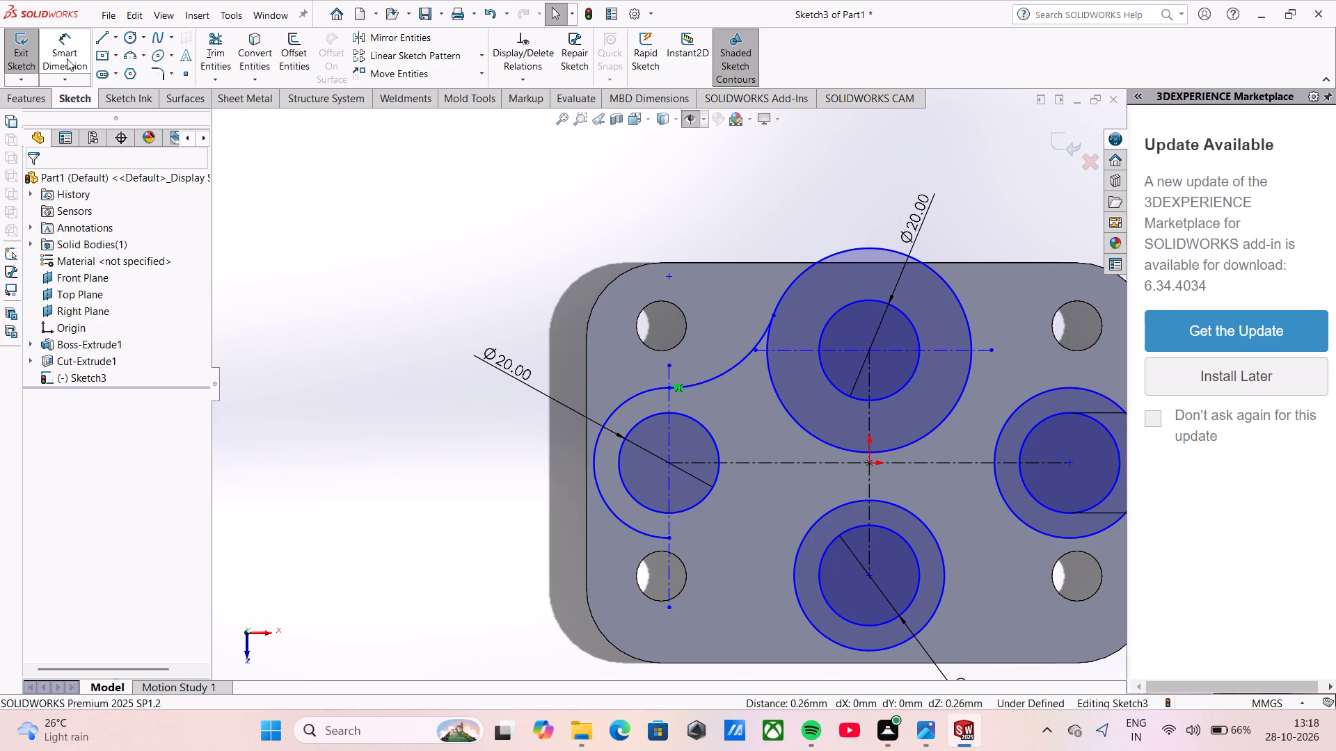
left_click(623, 401)
key("Escape")
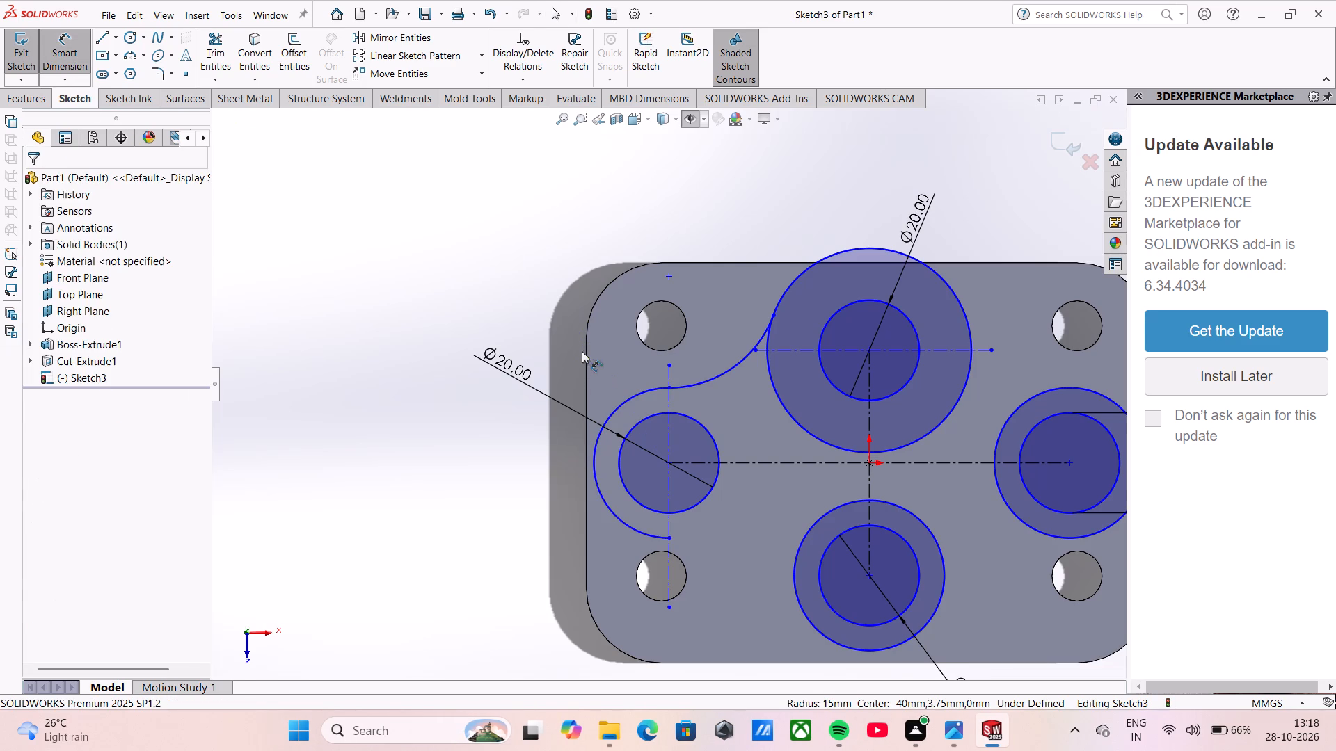
left_click(876, 247)
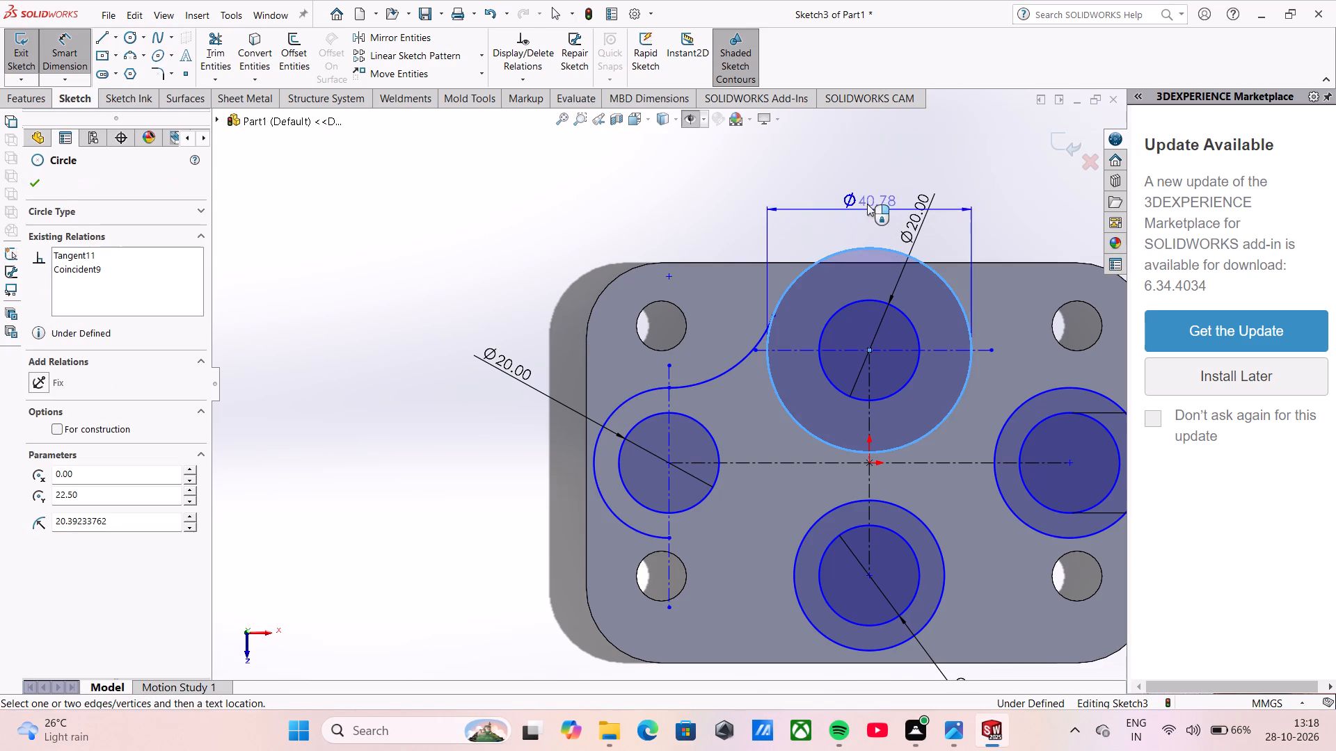
left_click(867, 197)
type("30")
key("Return")
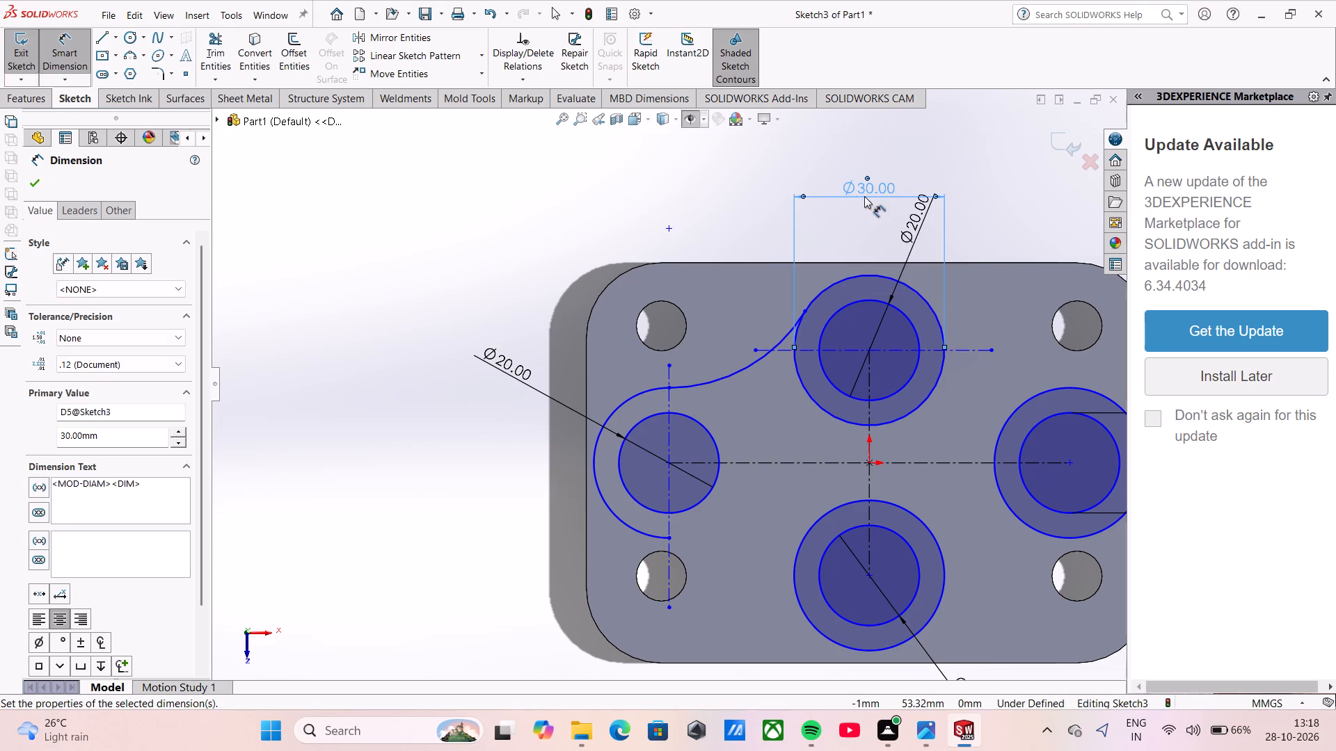
scroll(726, 402, "up", 2)
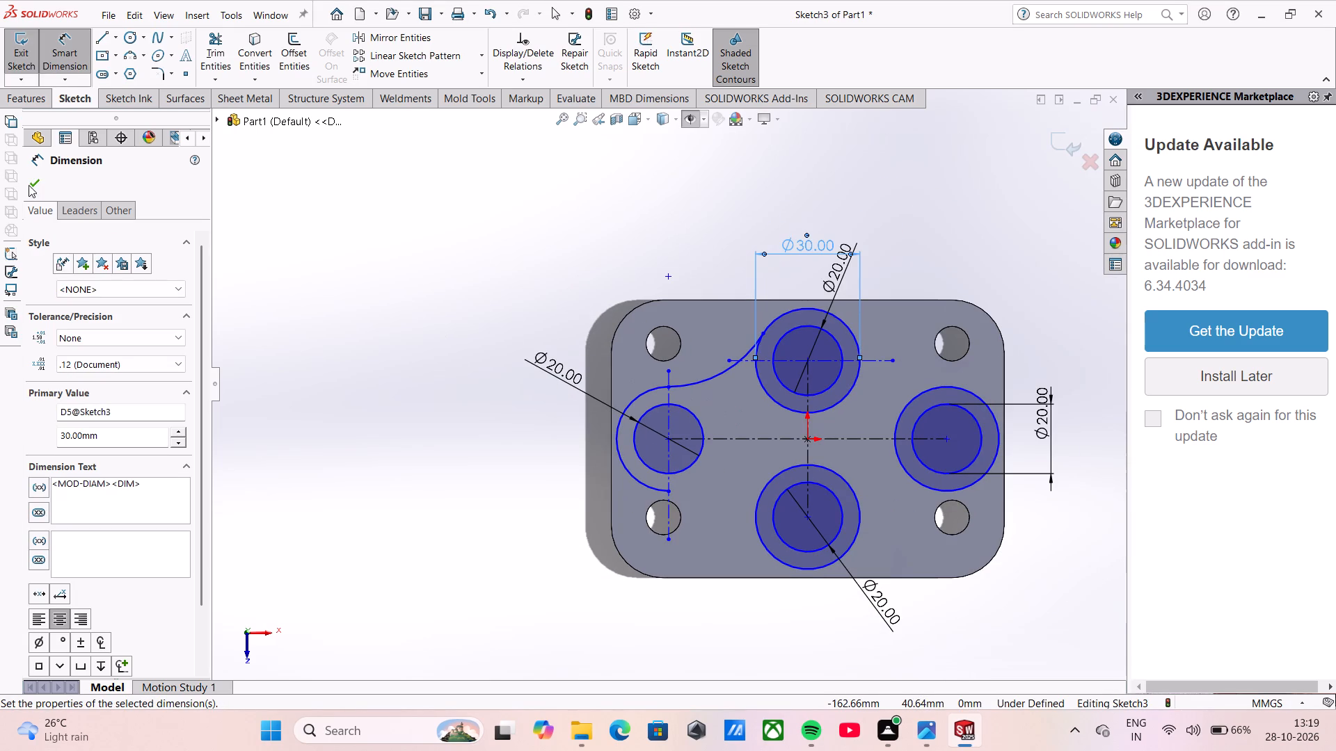
left_click(39, 175)
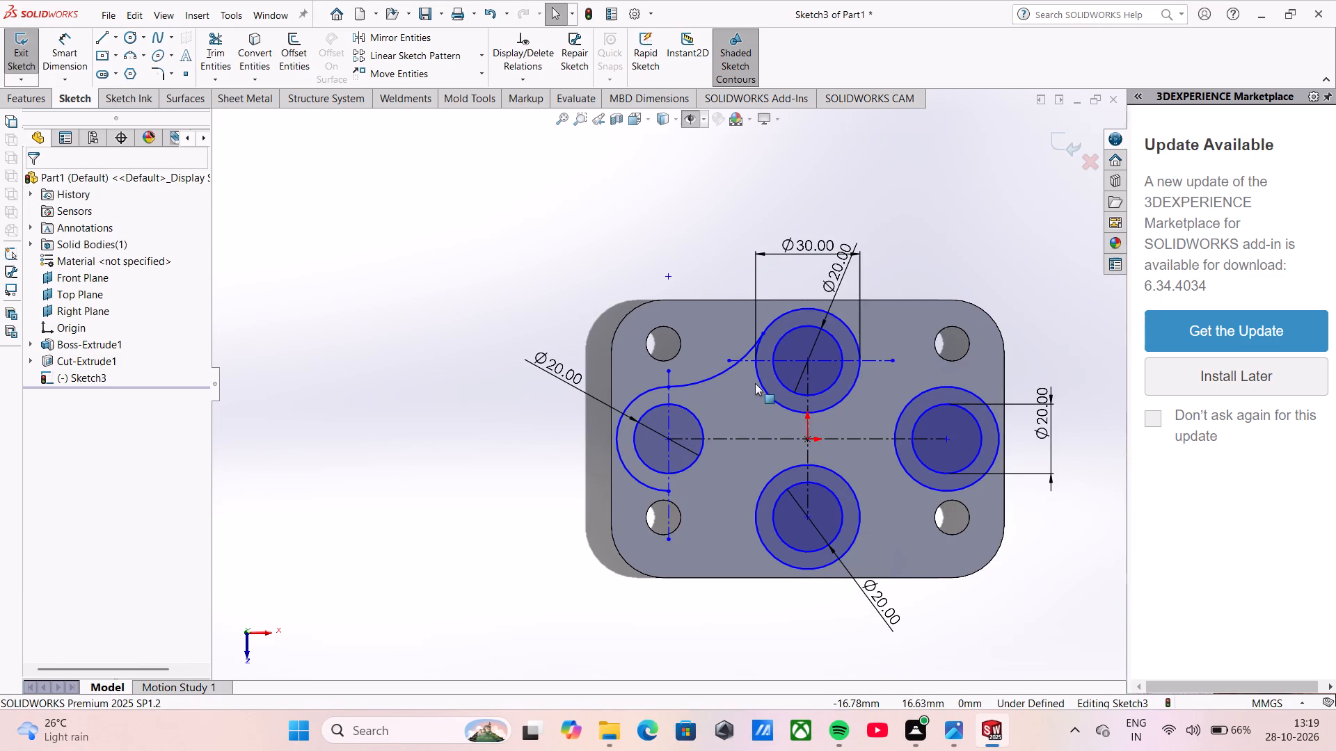
Mirror the connecting arc about the horizontal centerline, keeping the original, to join the left outer arc and the lower outer circle.
scroll(702, 392, "up", 1)
scroll(690, 416, "down", 1)
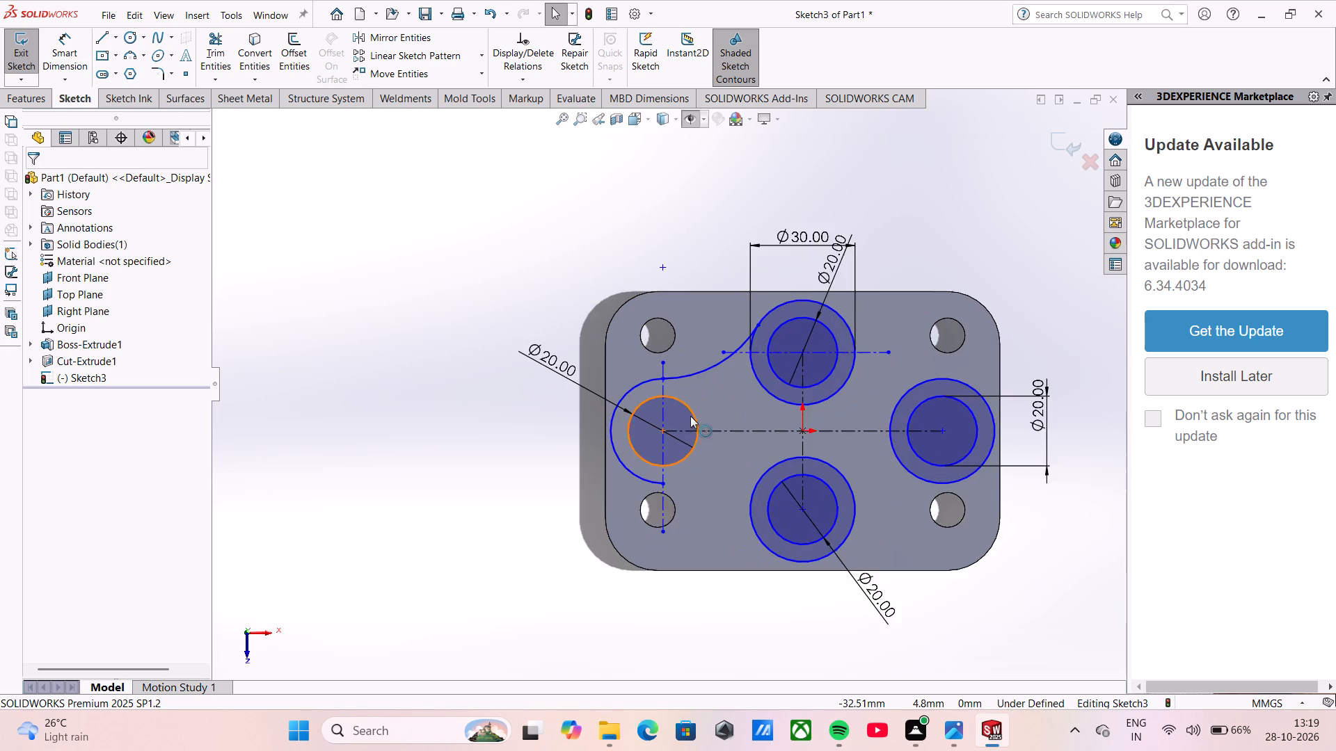
scroll(690, 416, "down", 1)
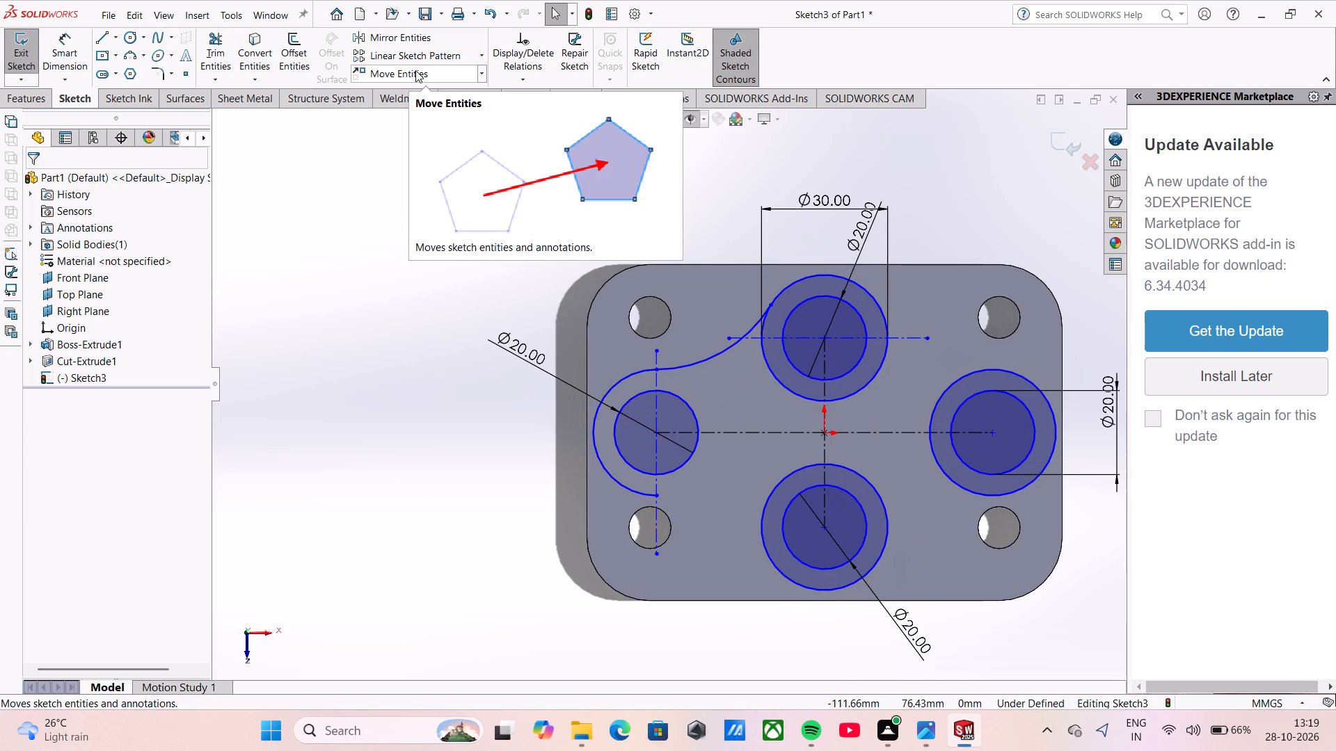
left_click(381, 45)
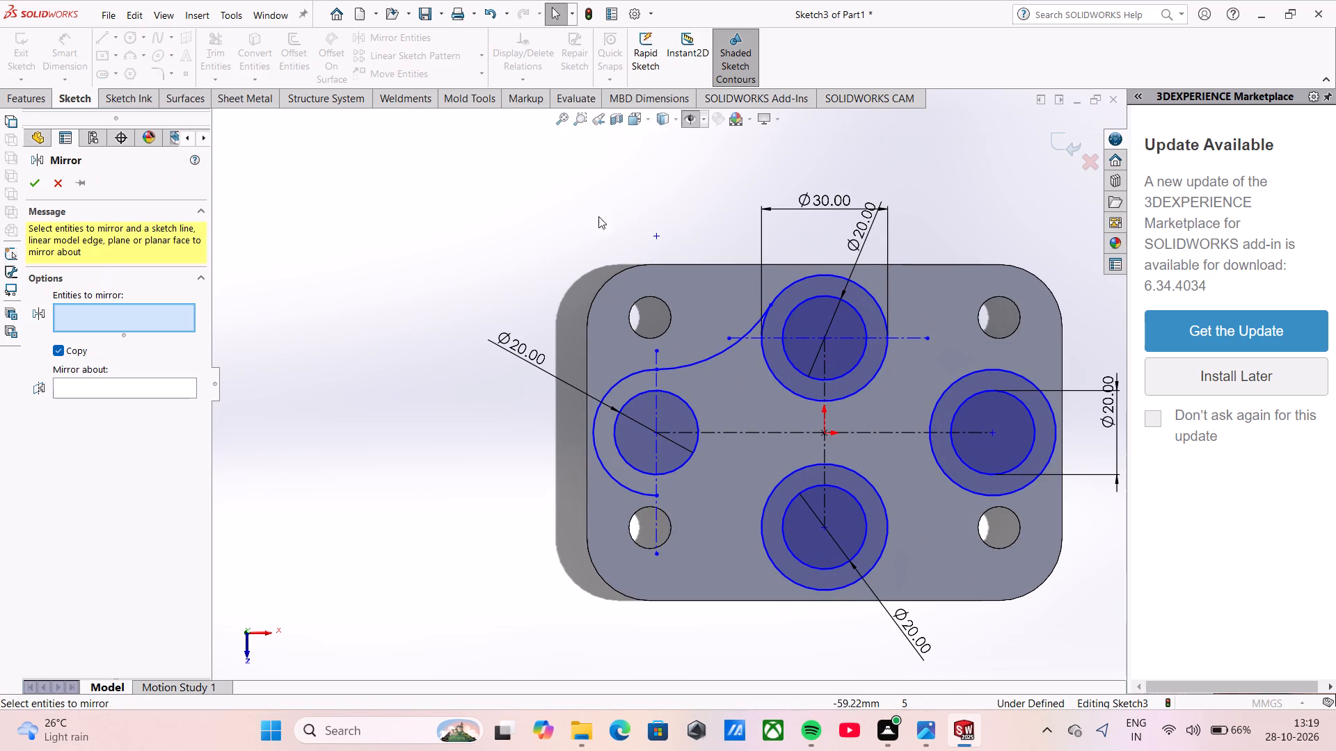
left_click(707, 360)
left_click(117, 391)
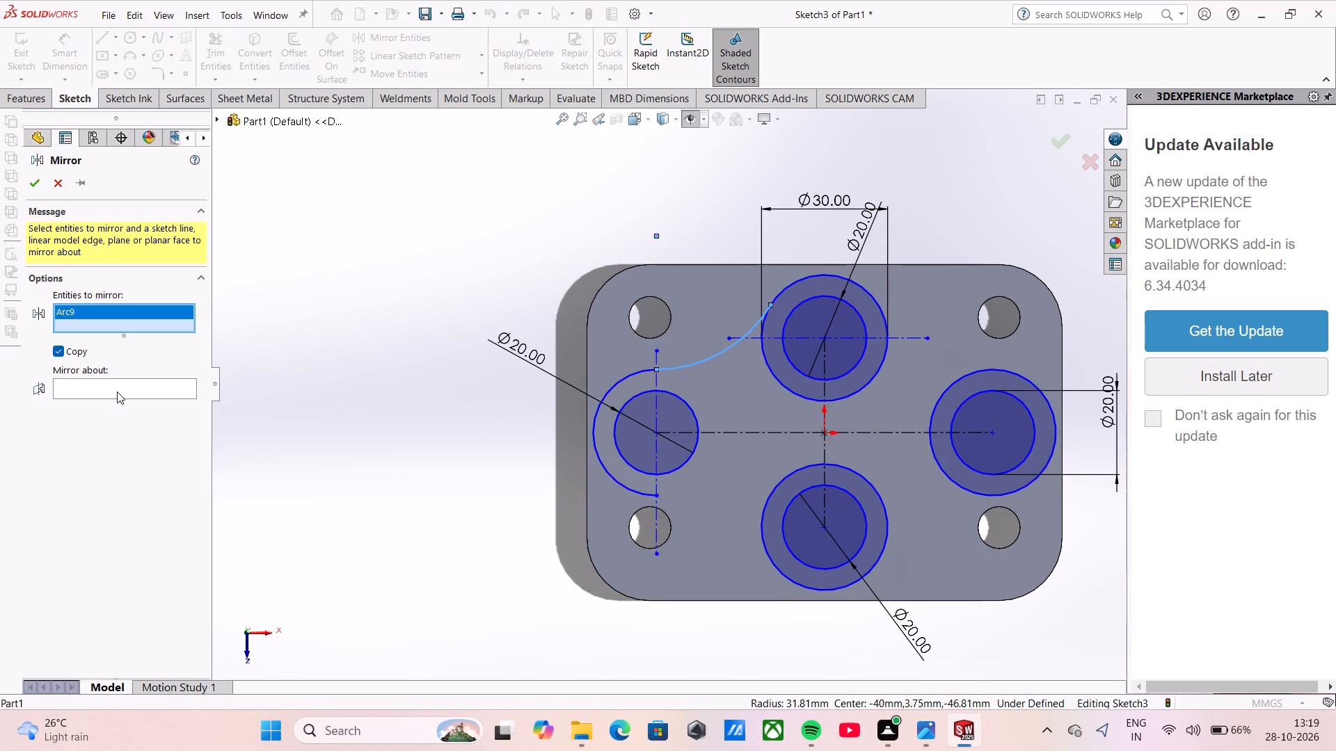
left_click(752, 432)
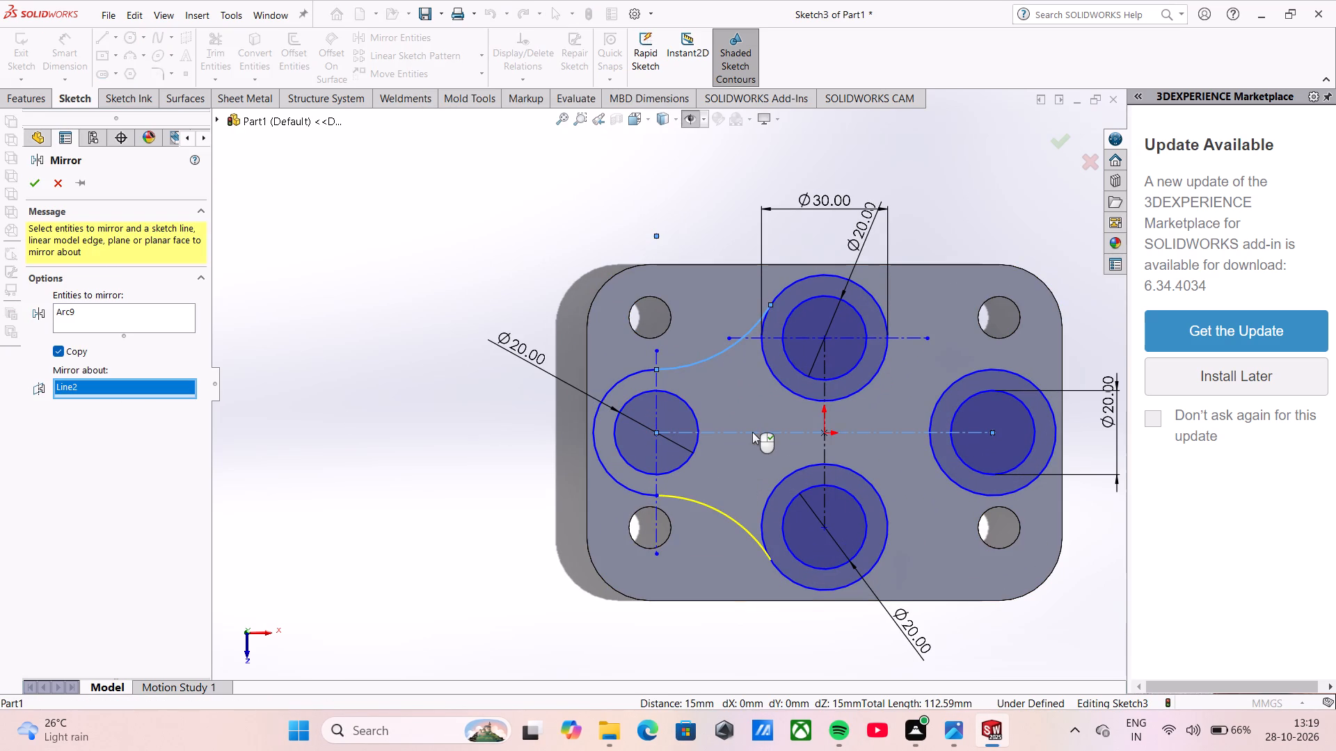
left_click(31, 188)
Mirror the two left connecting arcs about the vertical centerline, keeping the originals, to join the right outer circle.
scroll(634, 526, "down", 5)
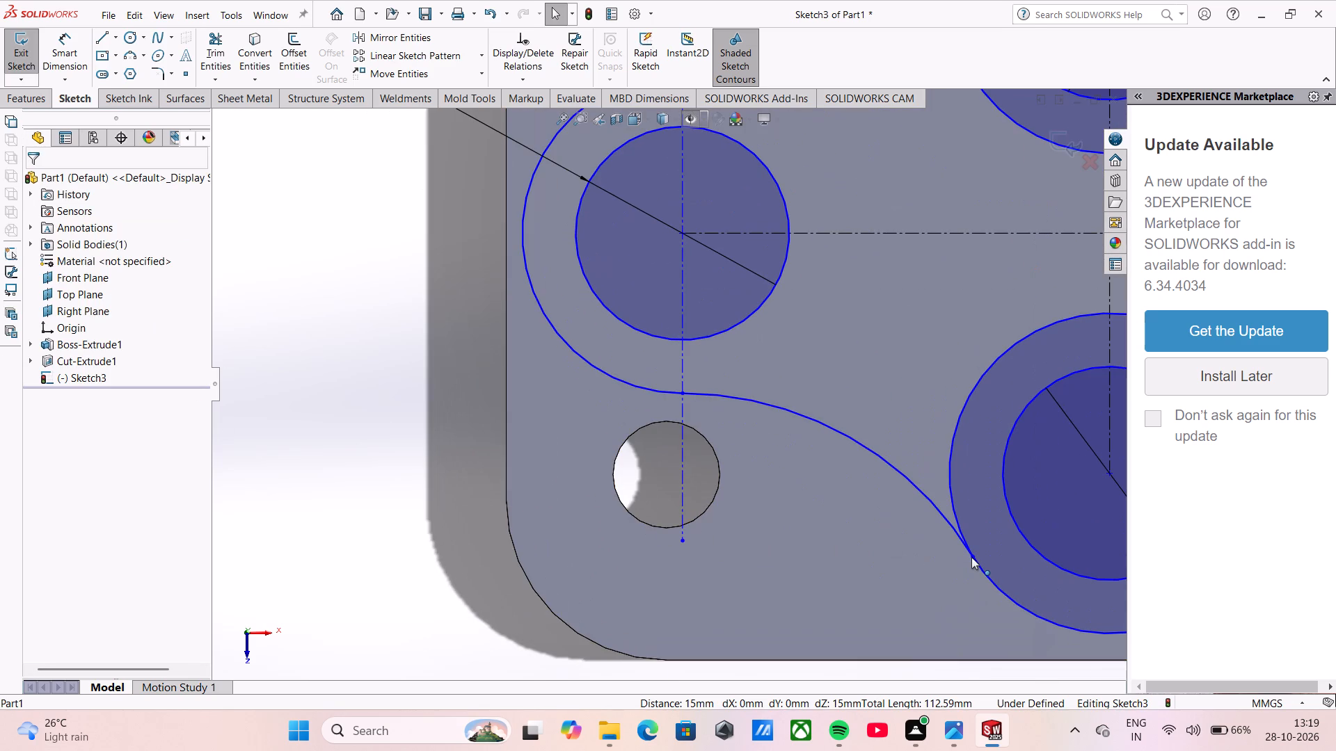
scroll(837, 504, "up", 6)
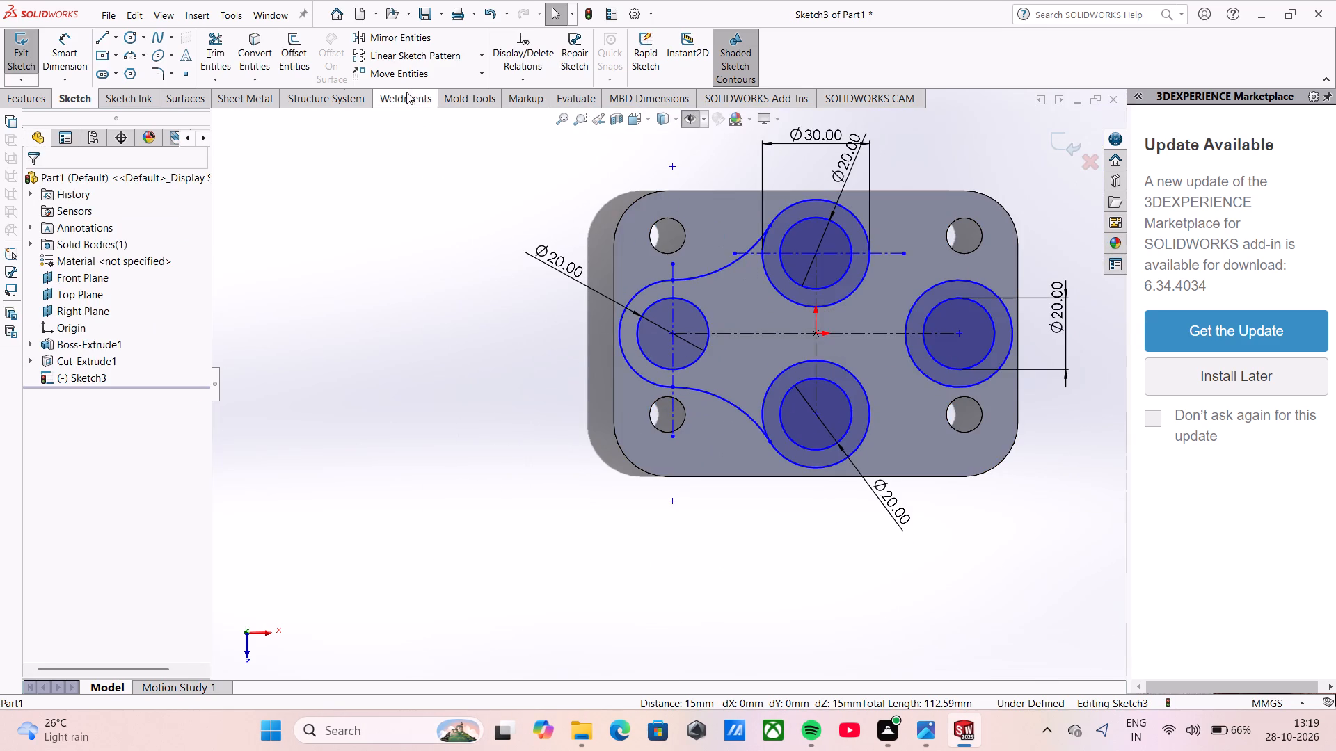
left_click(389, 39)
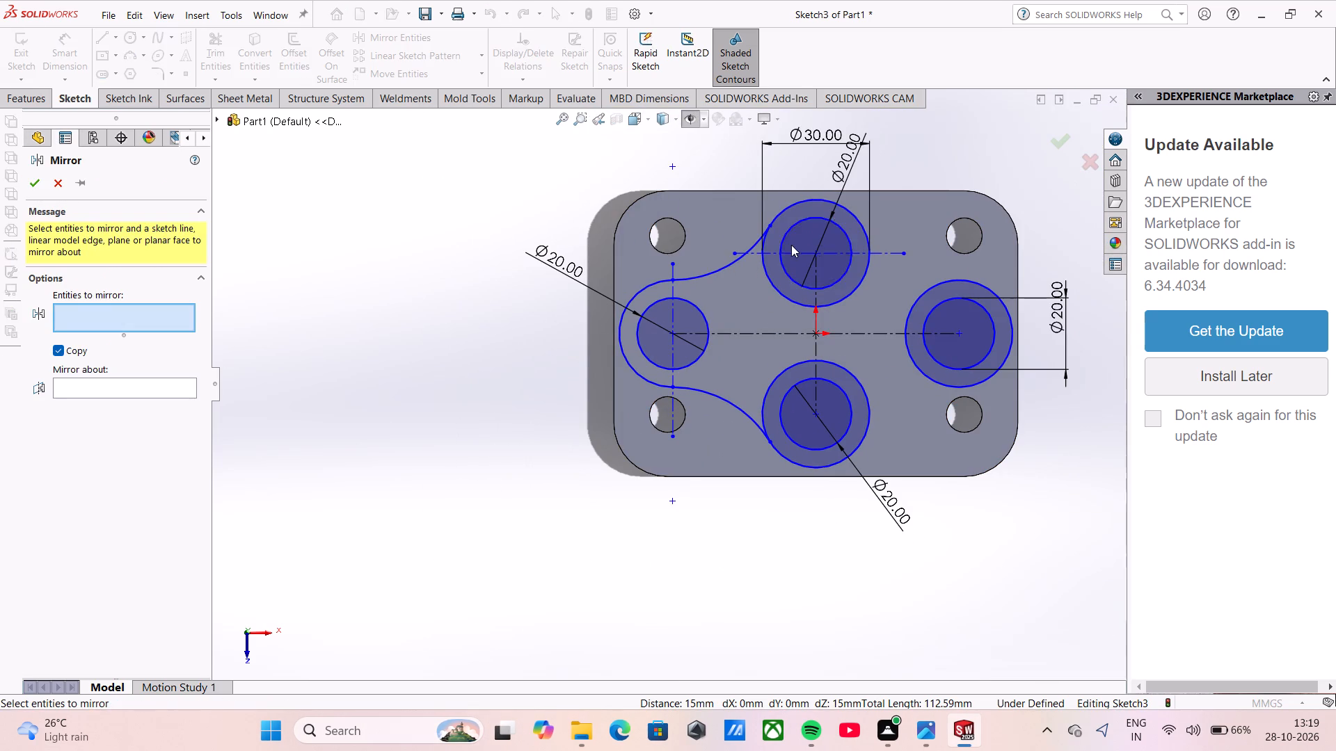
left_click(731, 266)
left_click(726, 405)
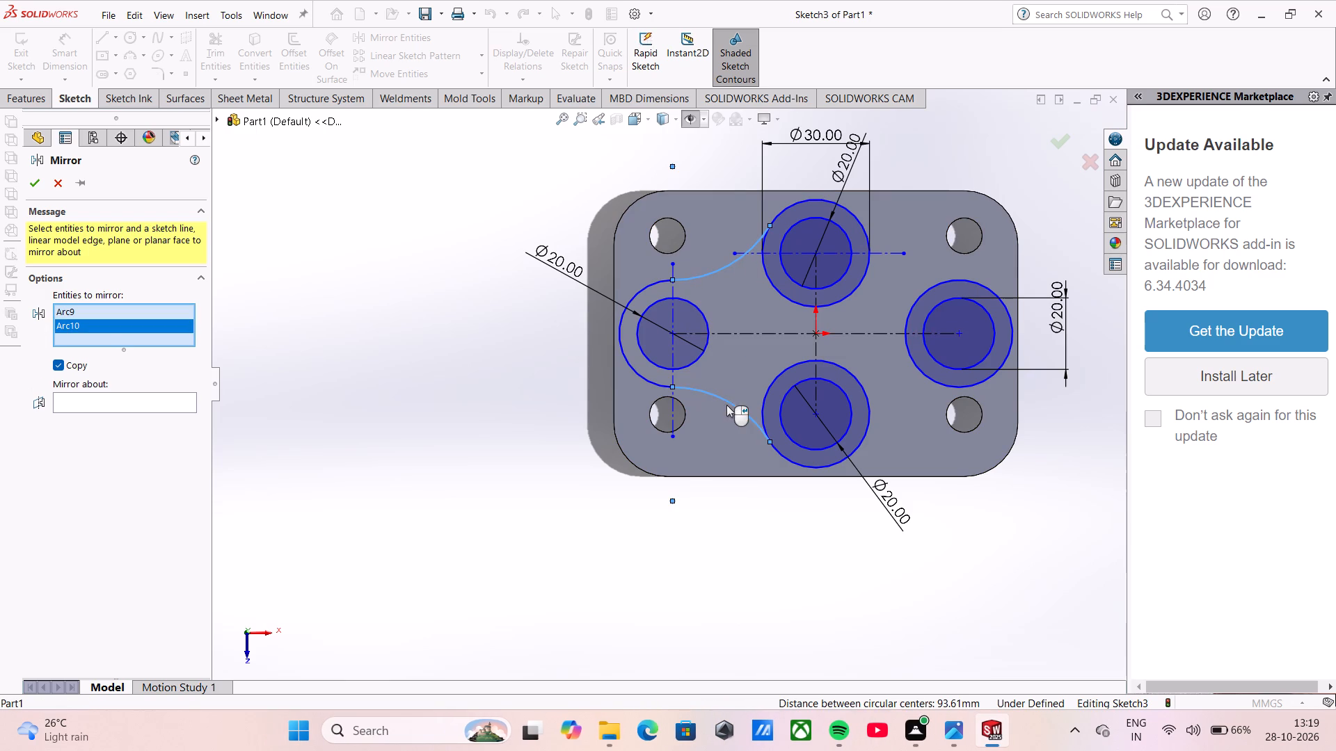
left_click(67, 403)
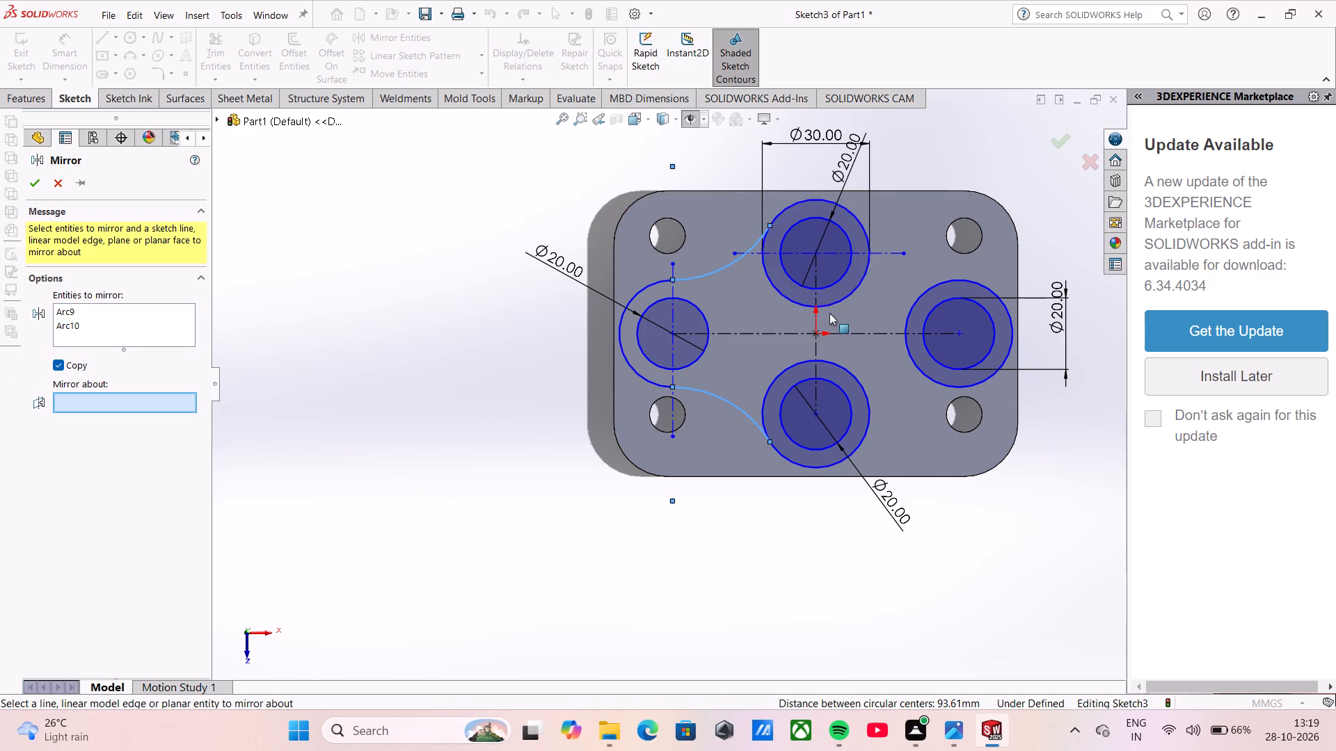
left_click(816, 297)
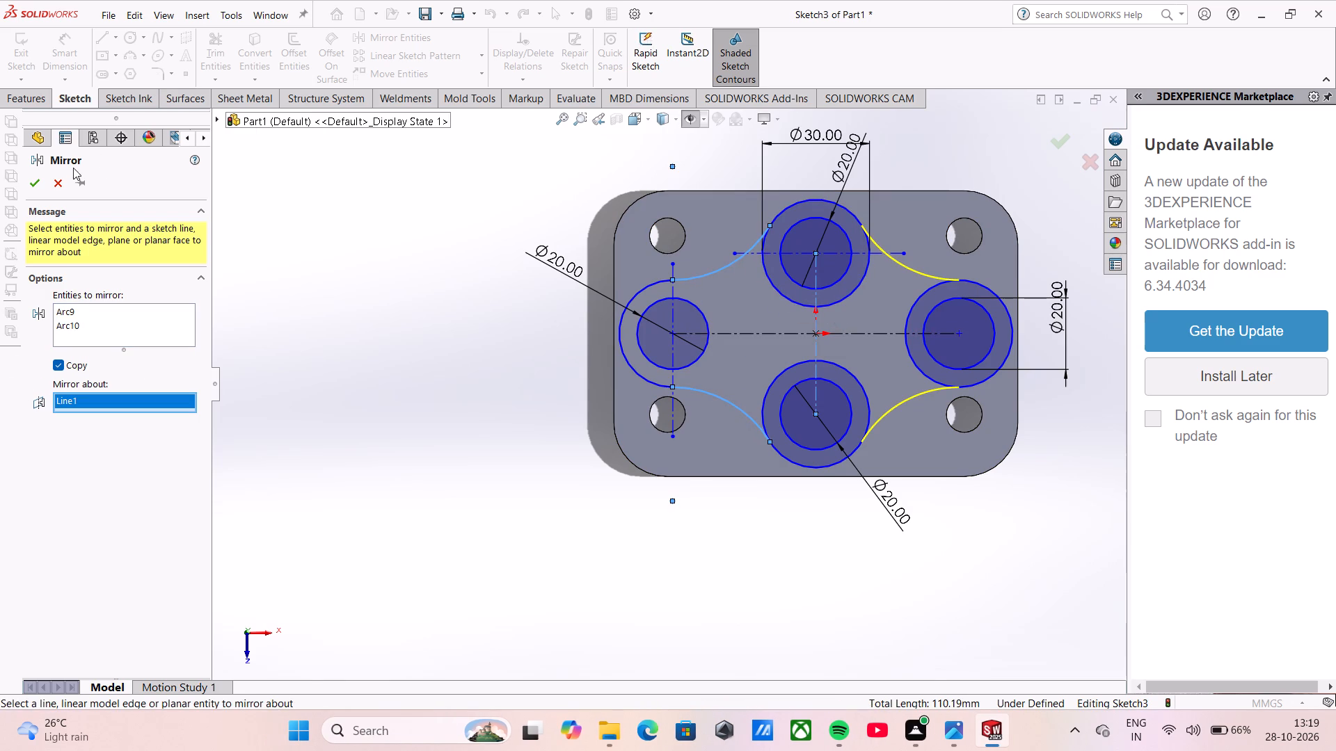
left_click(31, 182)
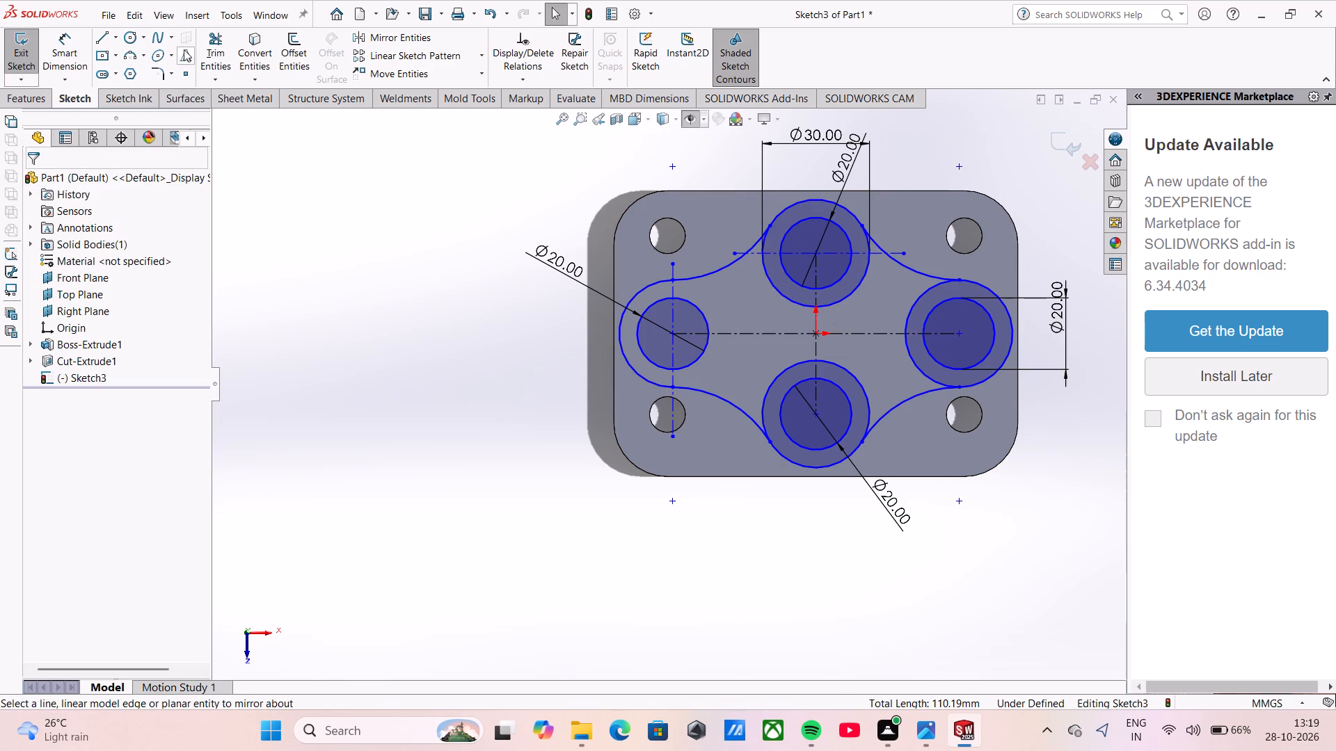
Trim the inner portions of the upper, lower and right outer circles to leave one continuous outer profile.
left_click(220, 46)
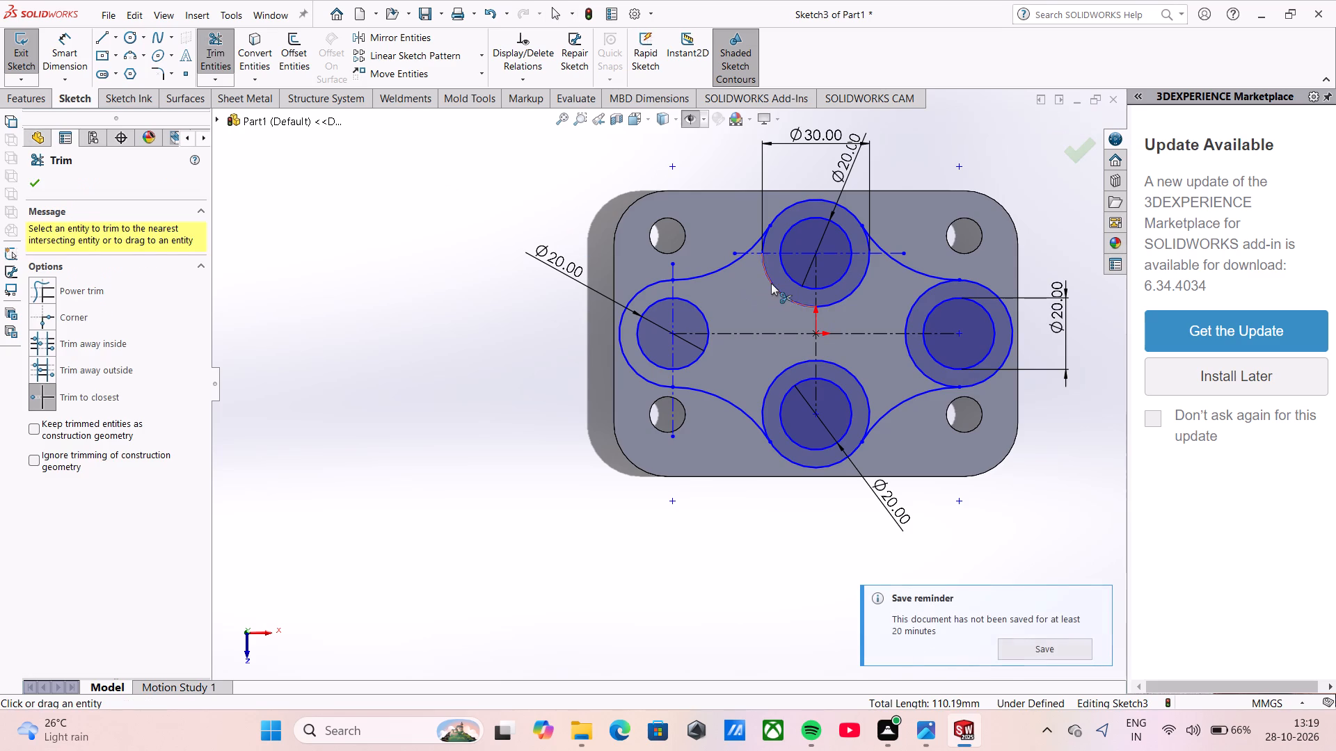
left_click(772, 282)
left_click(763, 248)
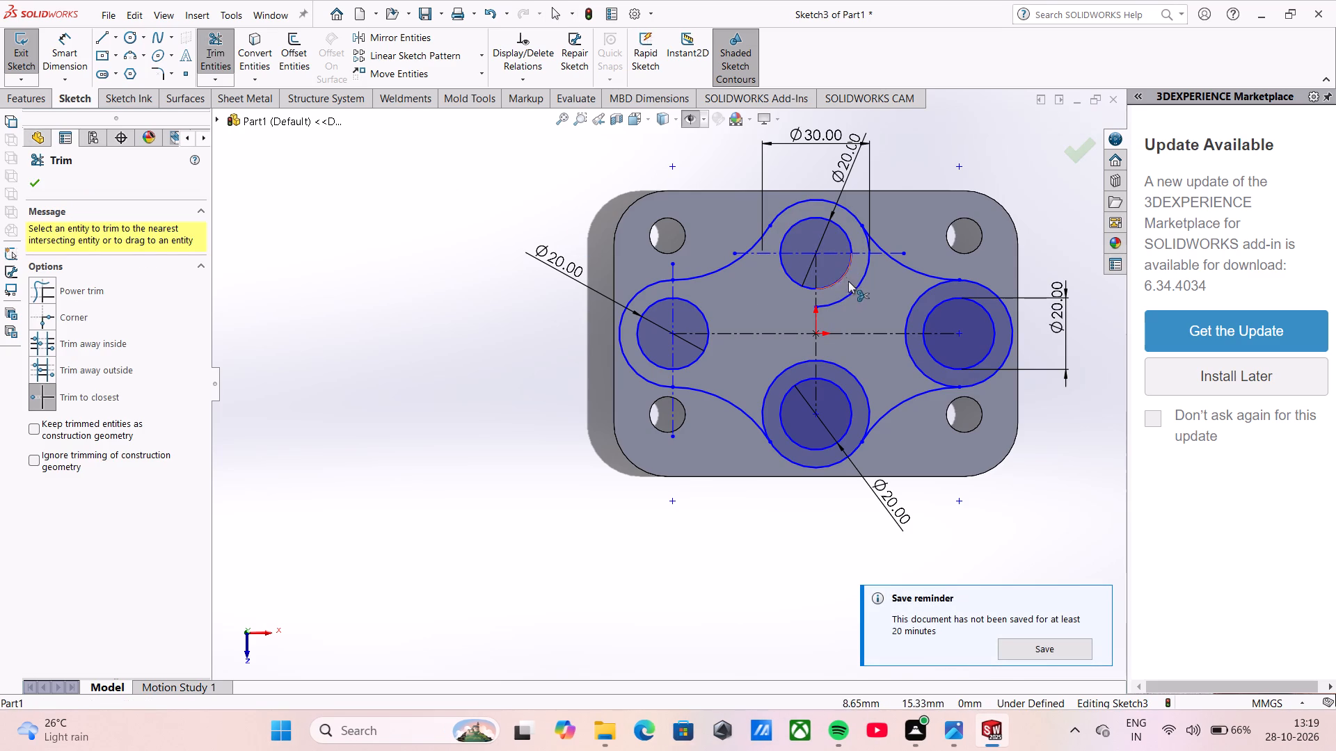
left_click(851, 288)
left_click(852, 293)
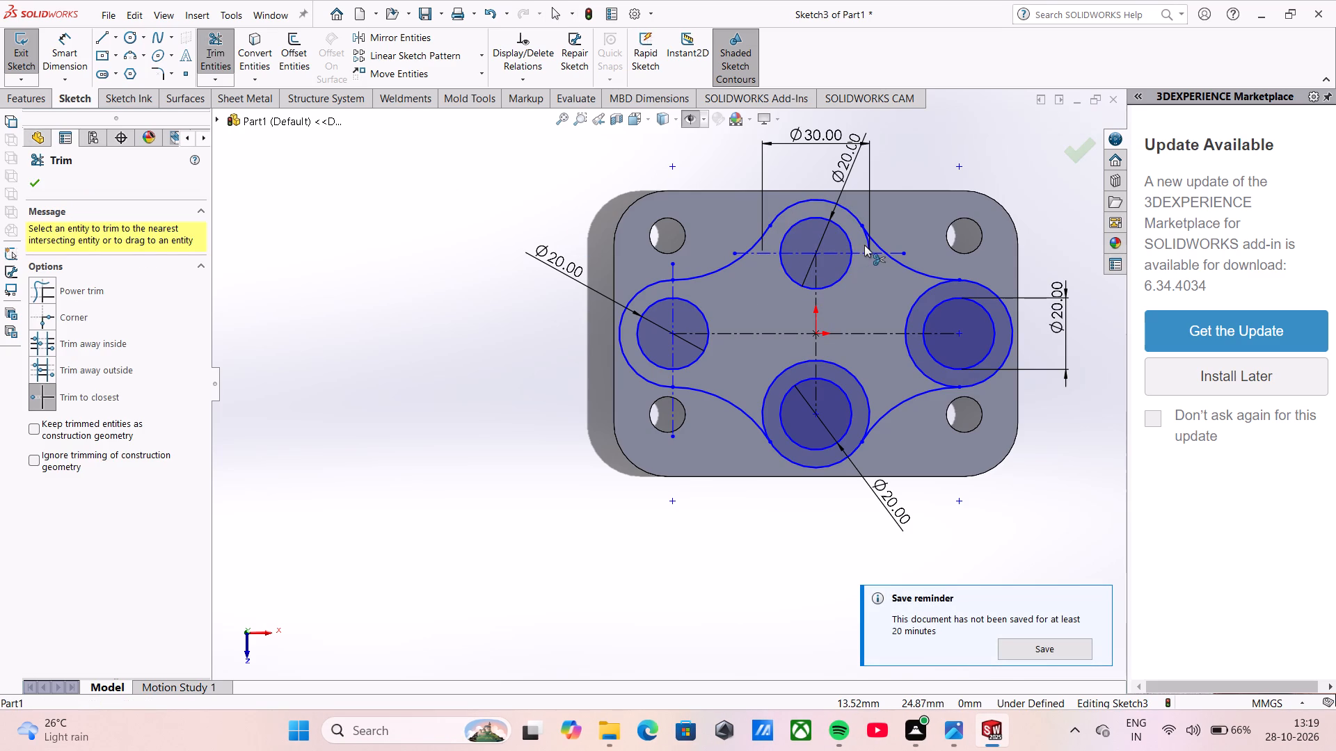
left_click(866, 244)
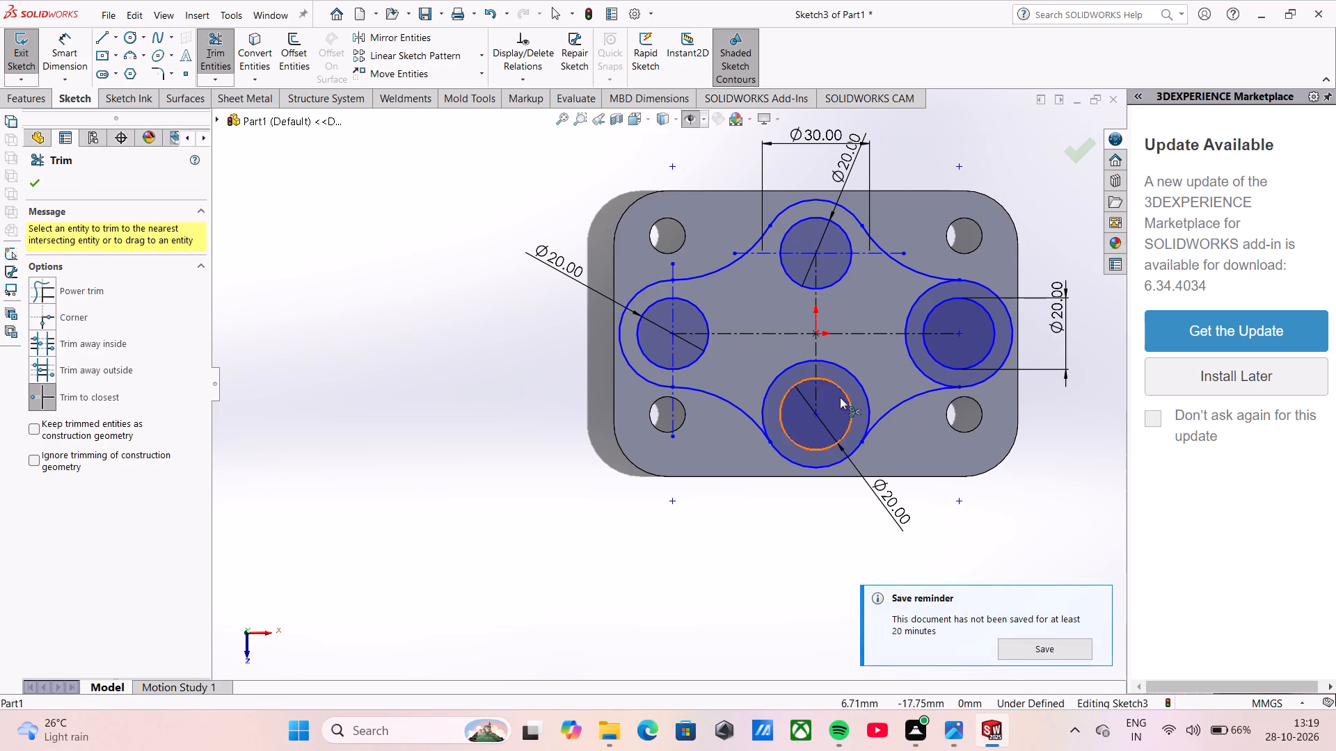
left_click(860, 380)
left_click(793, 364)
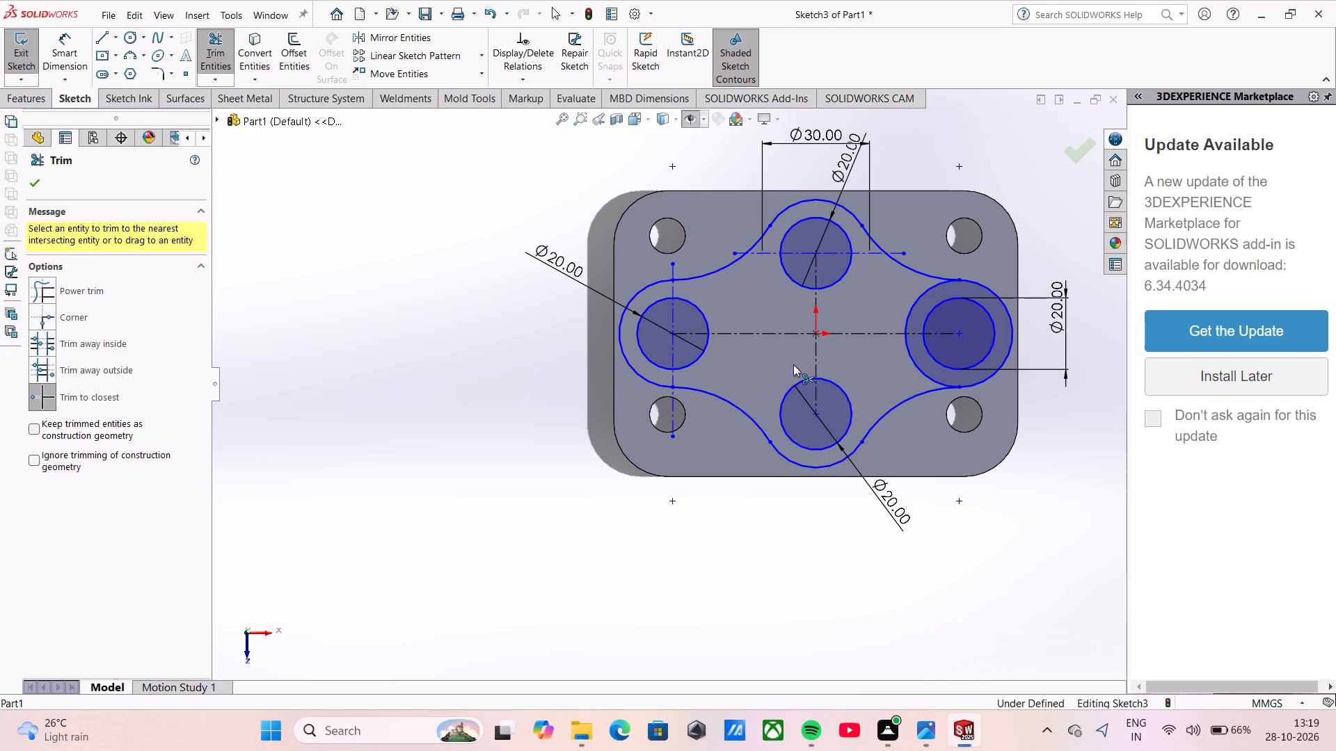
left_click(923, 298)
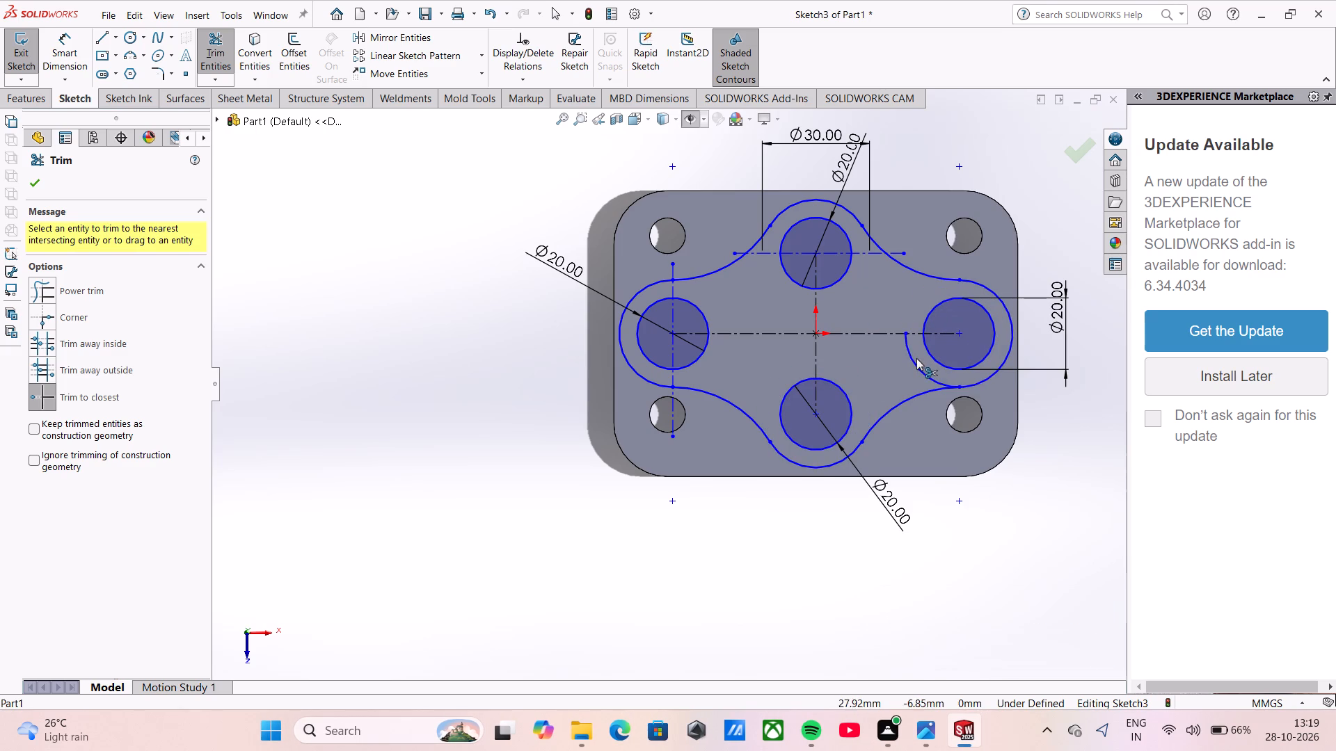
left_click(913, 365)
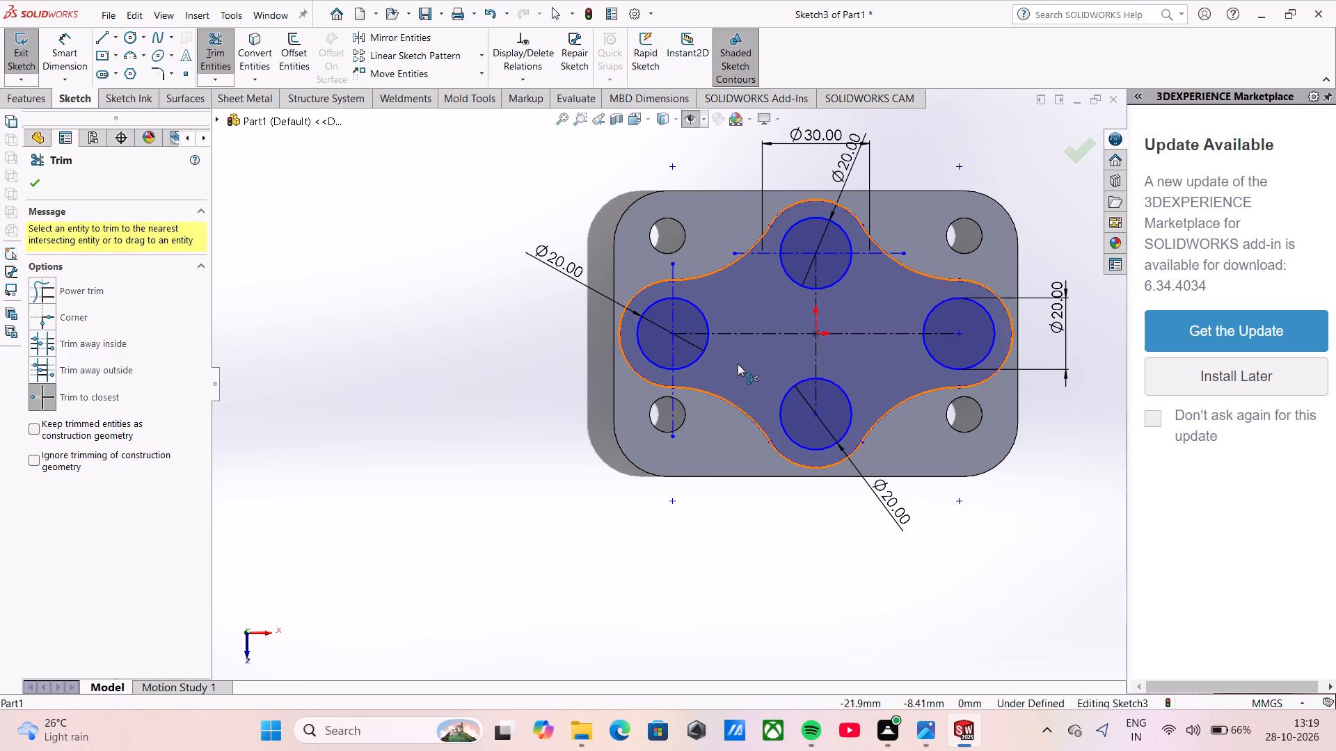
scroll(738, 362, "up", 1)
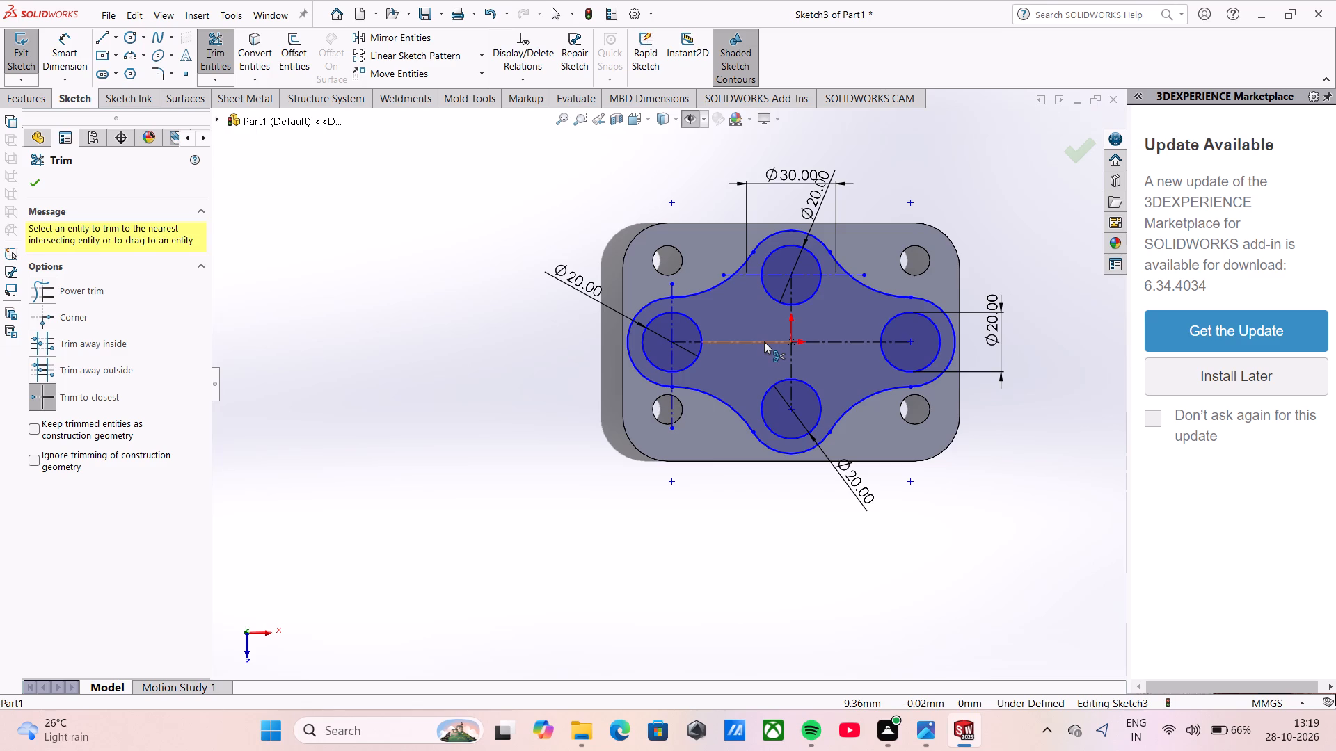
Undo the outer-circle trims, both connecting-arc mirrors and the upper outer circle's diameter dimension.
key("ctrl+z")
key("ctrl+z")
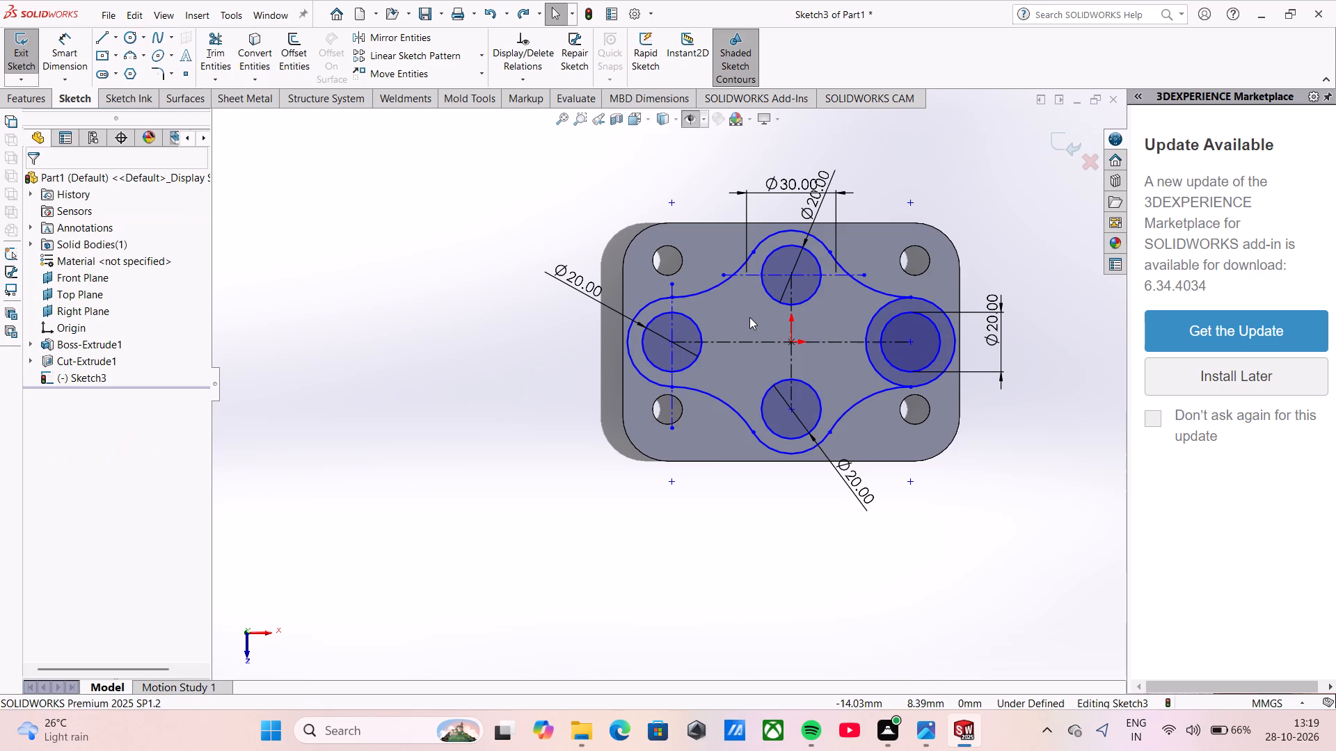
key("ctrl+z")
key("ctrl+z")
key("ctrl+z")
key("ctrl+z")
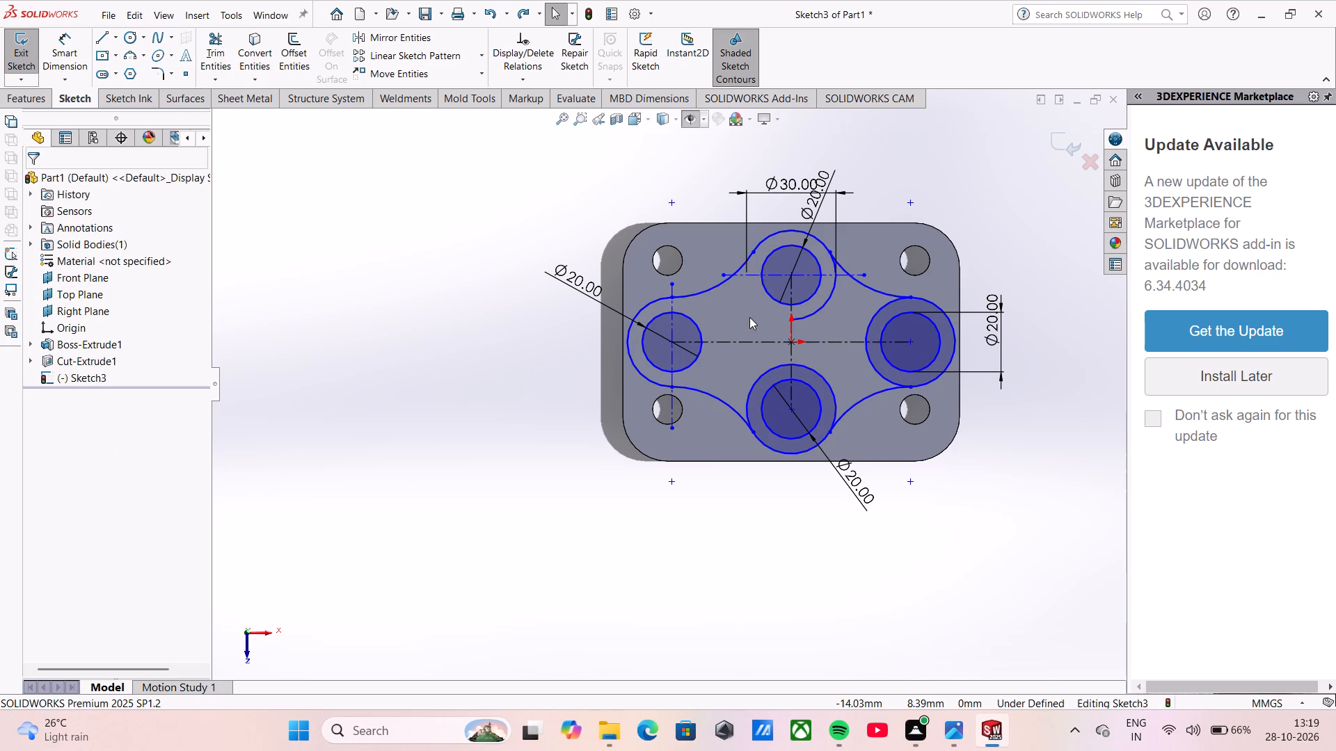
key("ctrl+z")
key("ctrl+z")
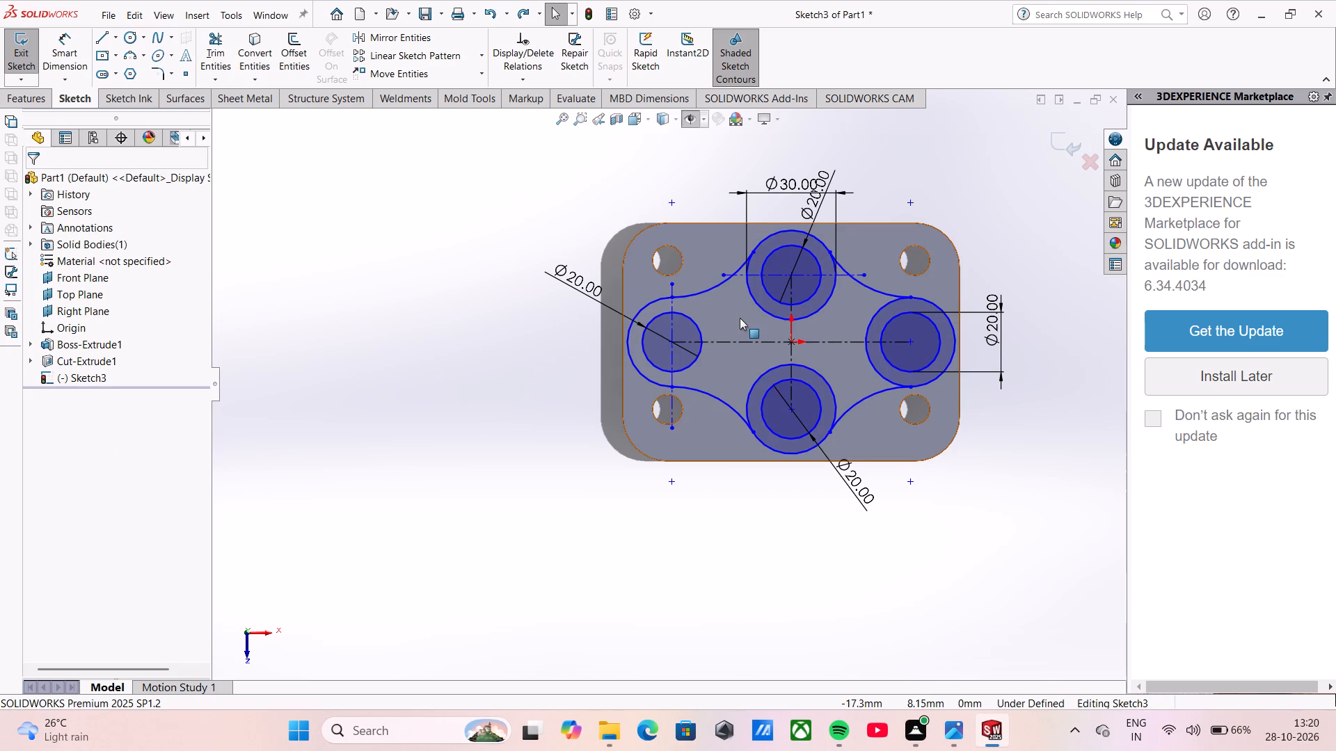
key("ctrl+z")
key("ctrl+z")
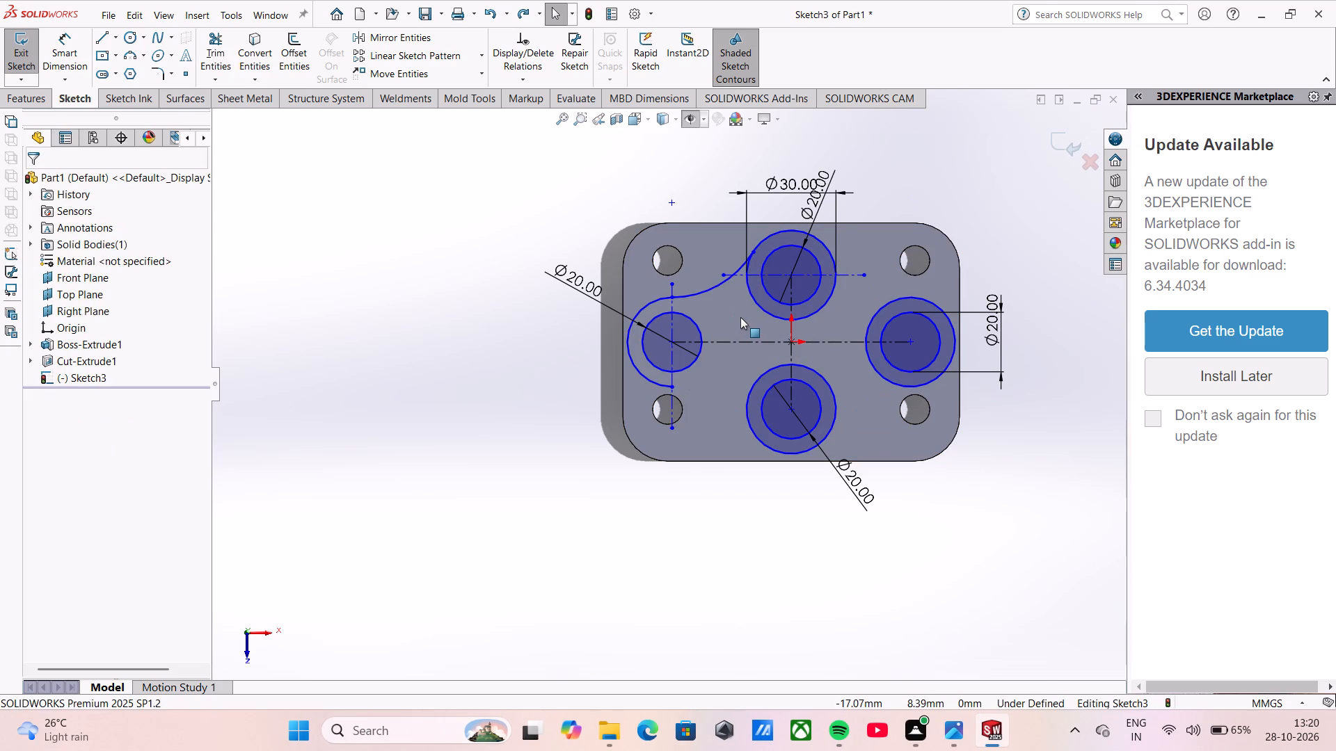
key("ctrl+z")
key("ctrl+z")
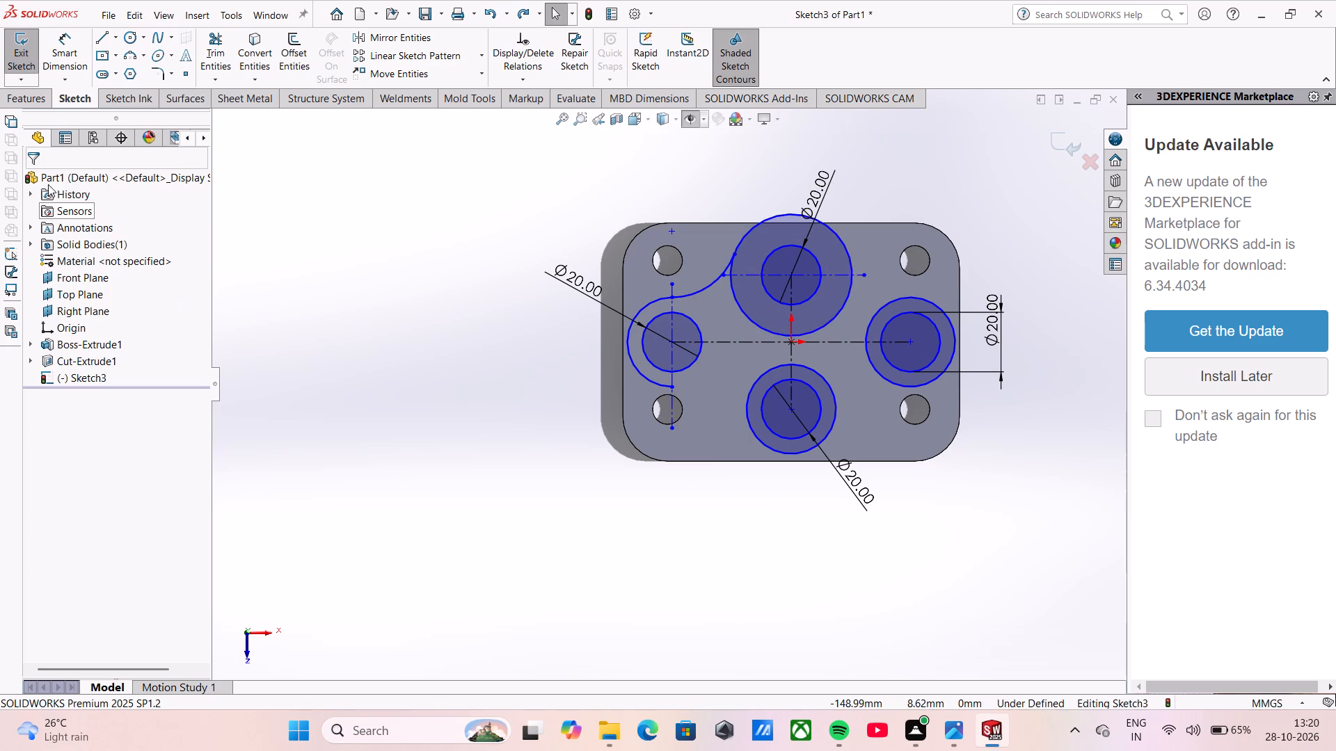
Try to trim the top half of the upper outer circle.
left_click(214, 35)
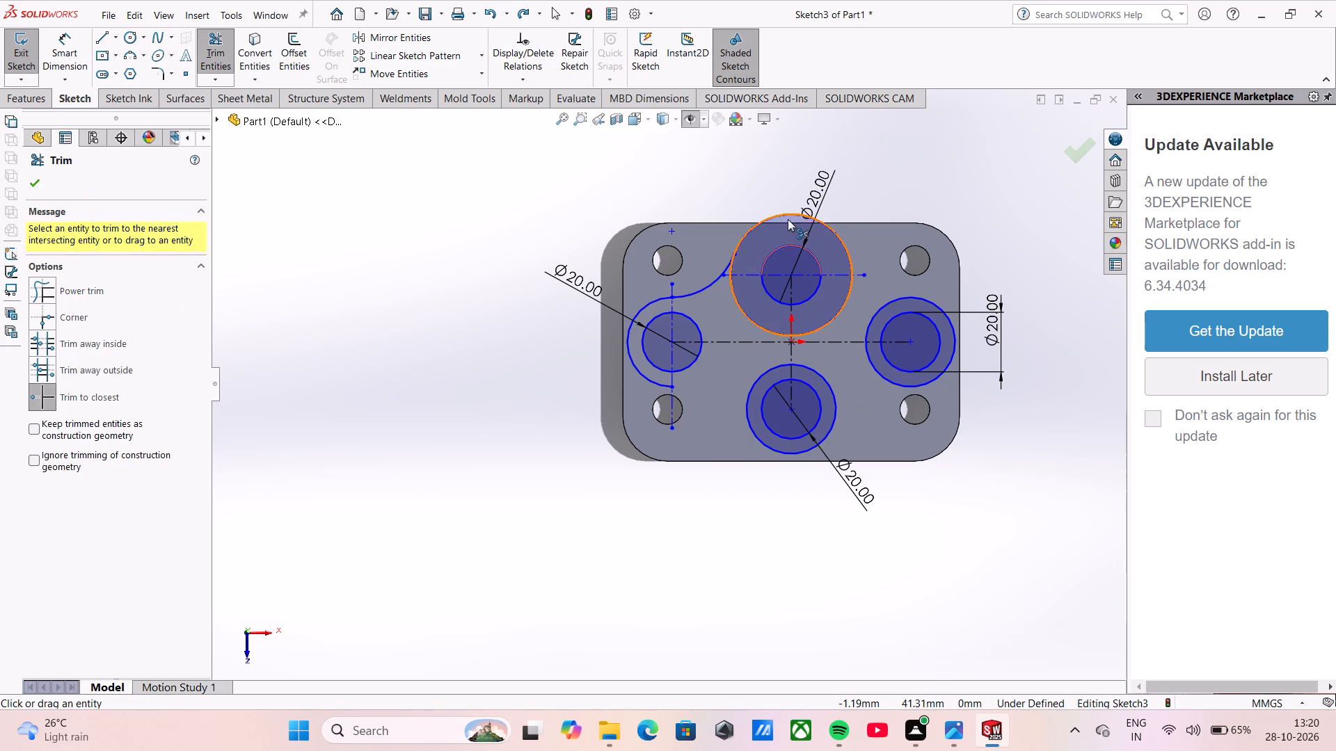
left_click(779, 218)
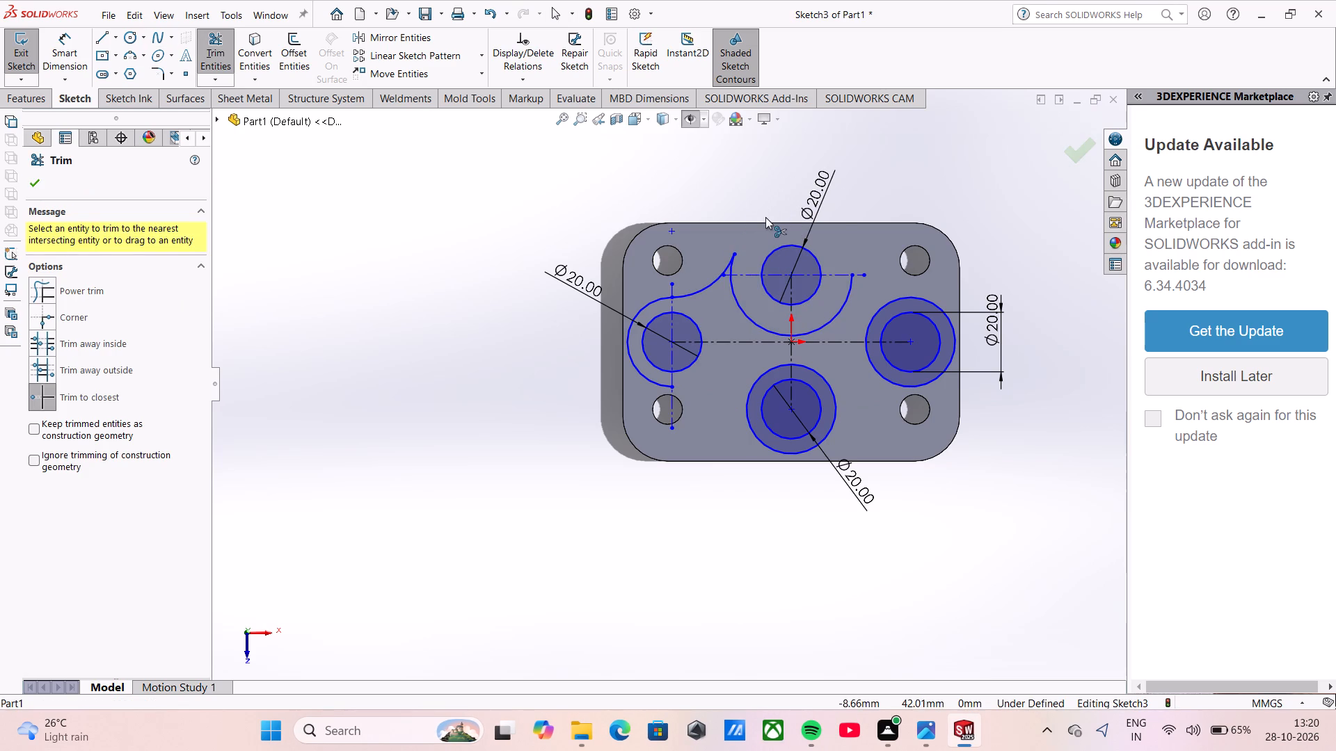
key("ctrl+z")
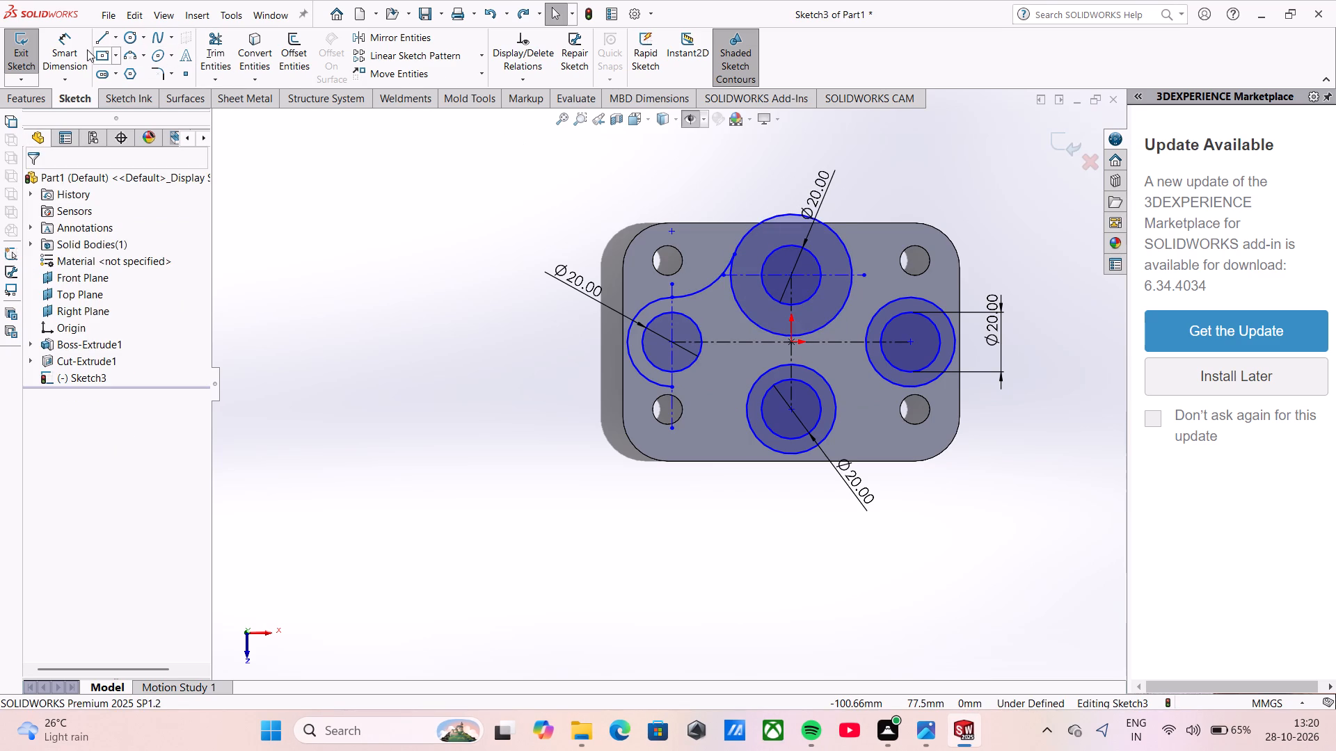
Dimension the upper outer circle to a diameter of 30 mm.
left_click(75, 49)
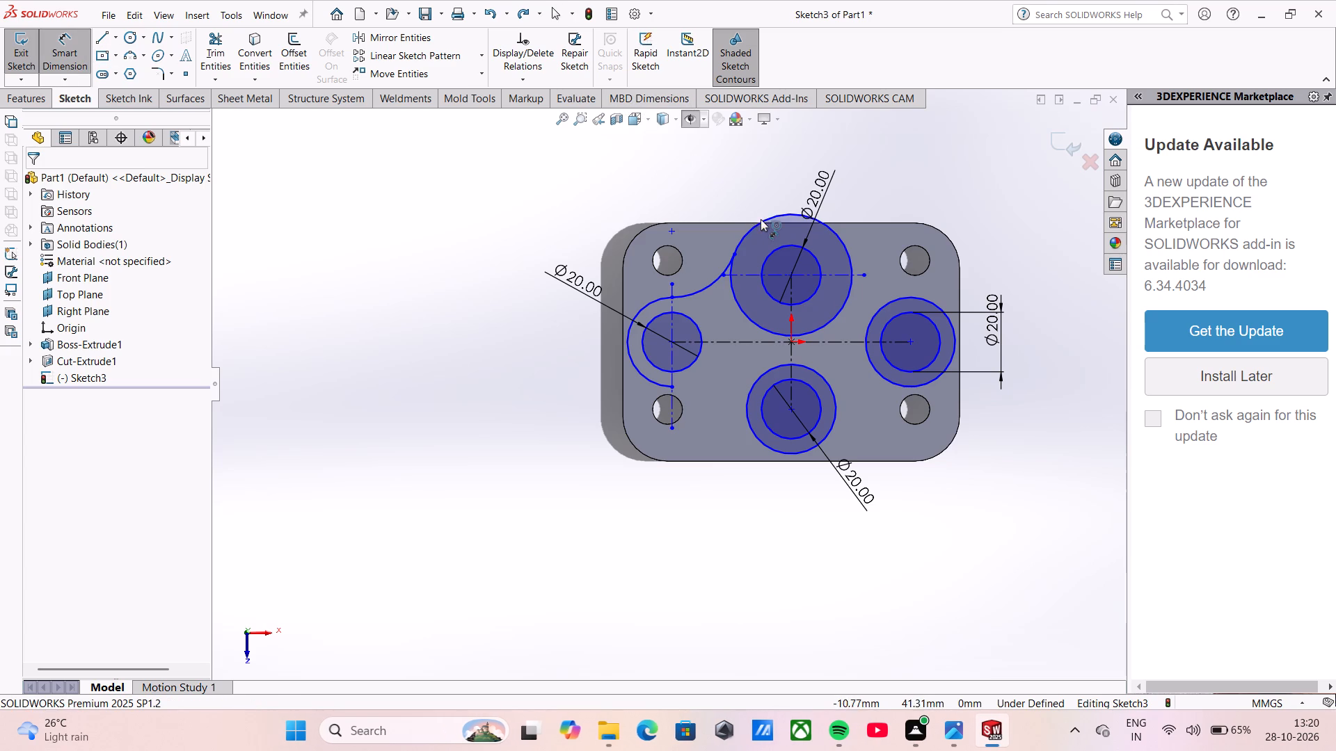
left_click(765, 218)
left_click(747, 185)
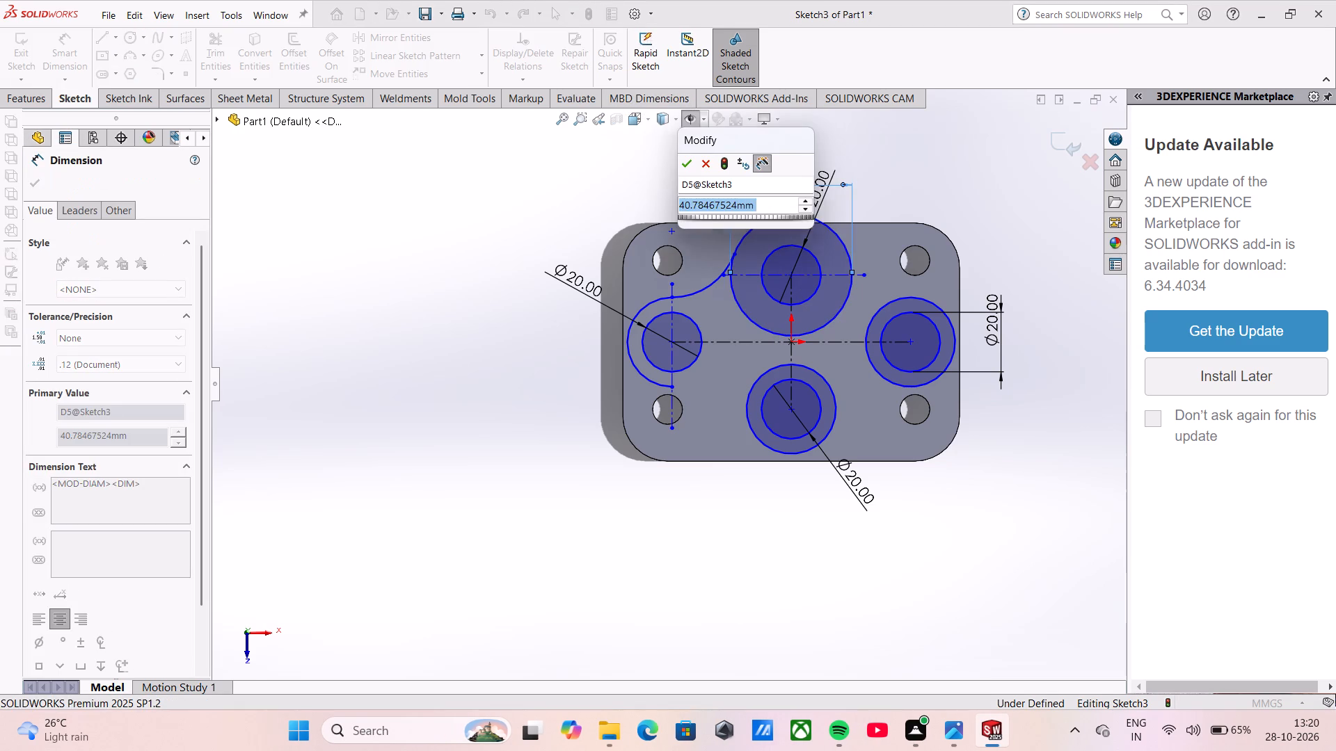
type("30")
key("Return")
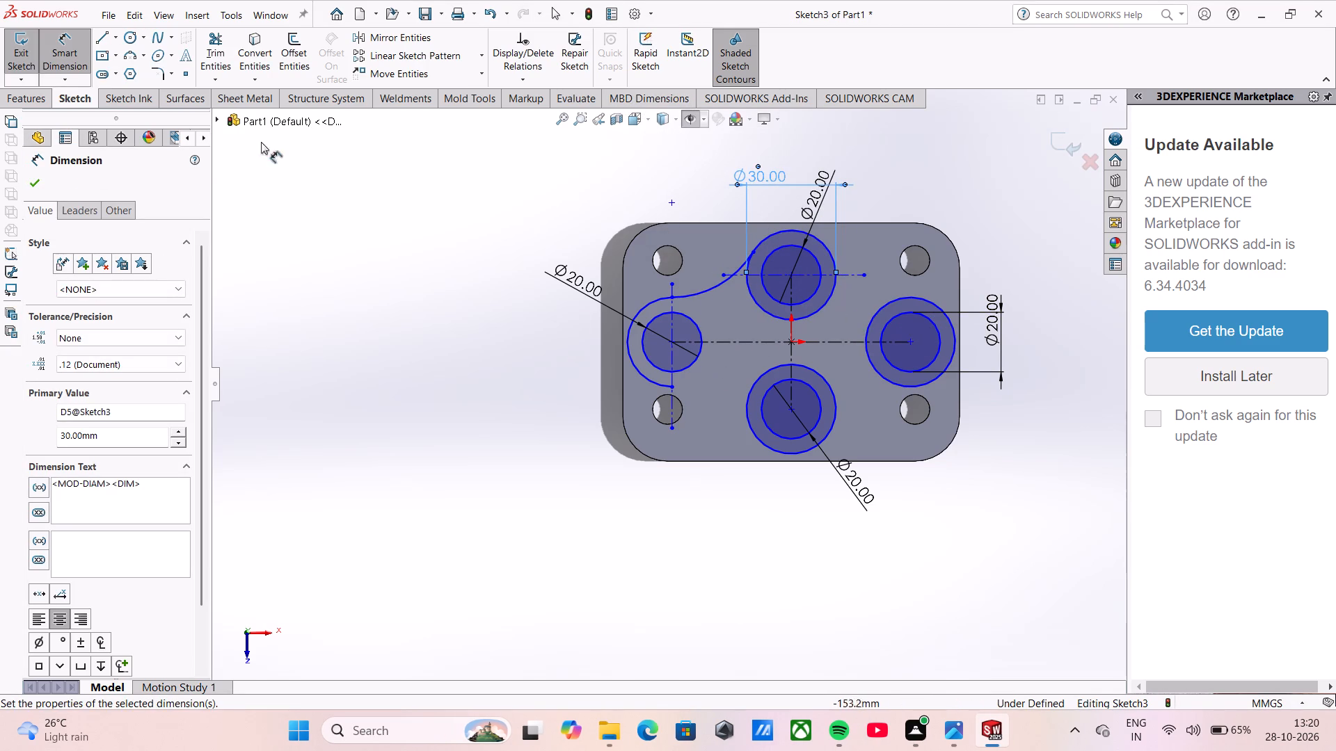
Mirror the upper-left connecting arc about the vertical centerline, keeping the original, to join the upper and right outer circles.
left_click(392, 39)
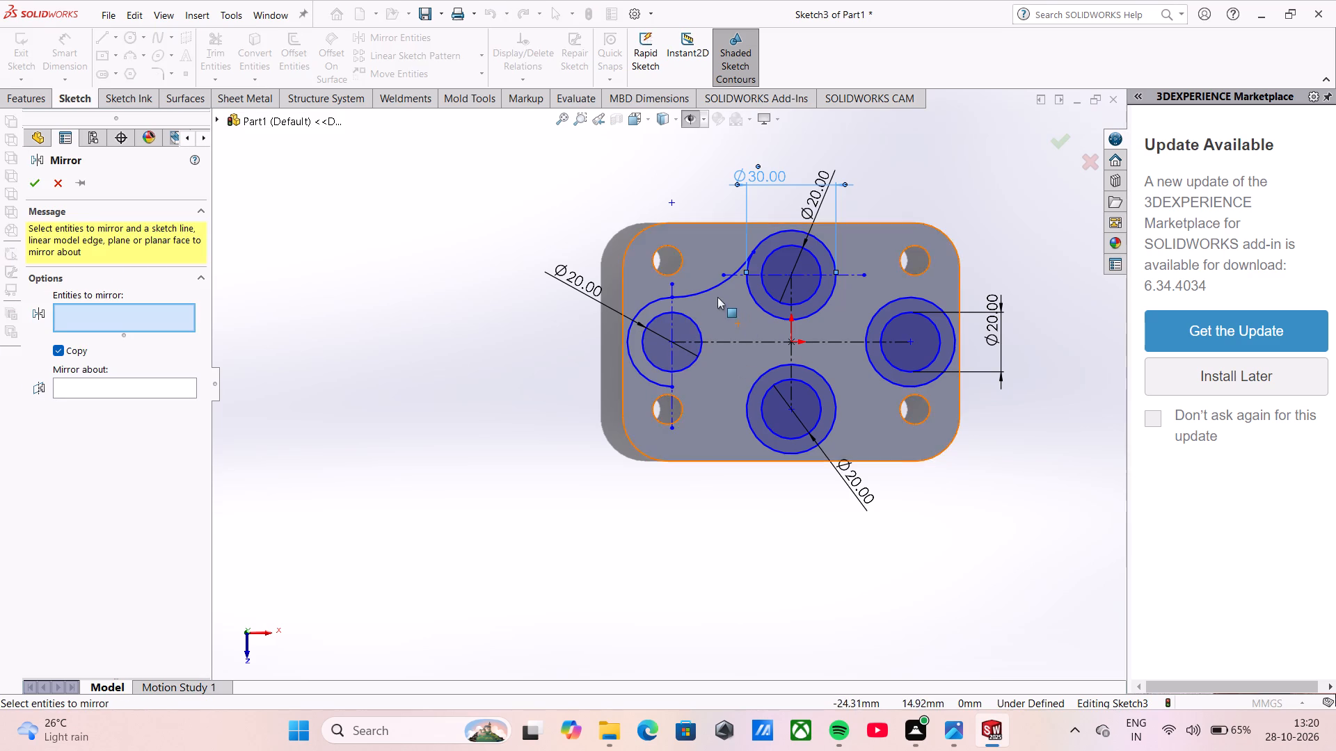
left_click(707, 292)
left_click(145, 396)
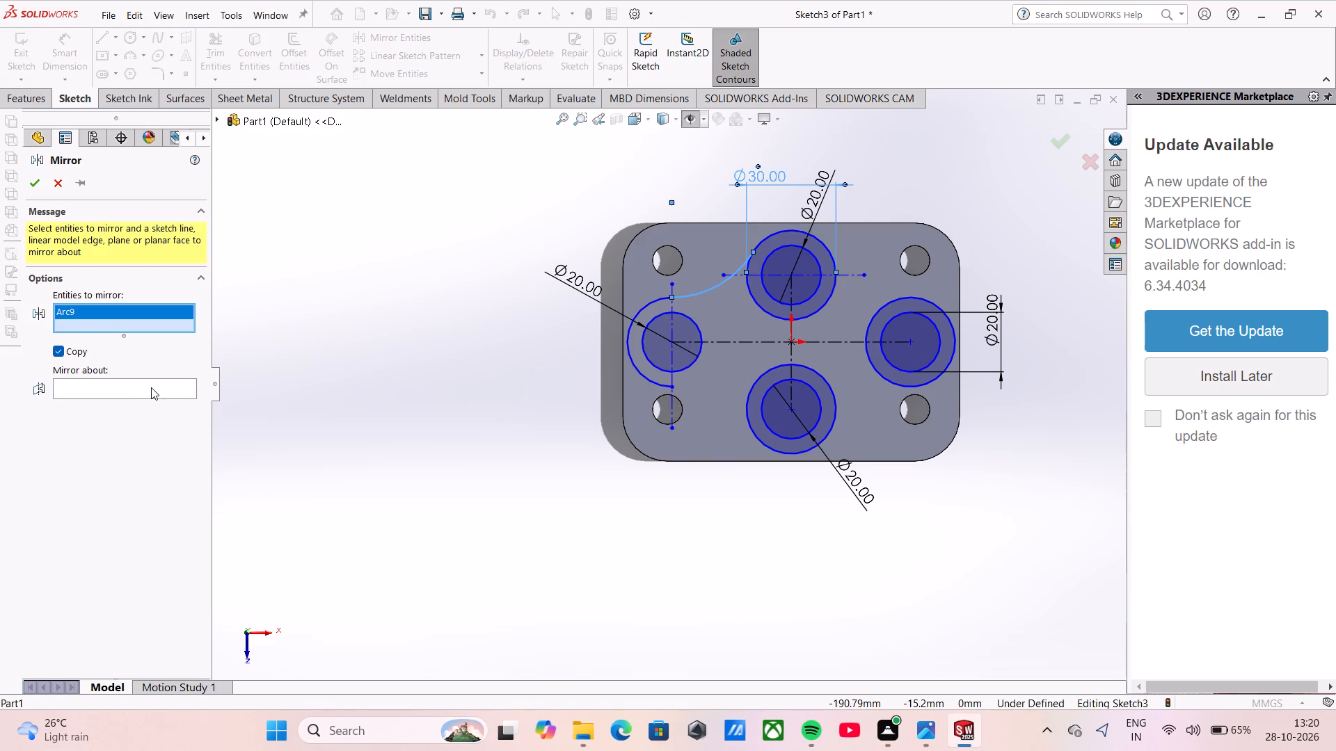
left_click(151, 387)
left_click(790, 293)
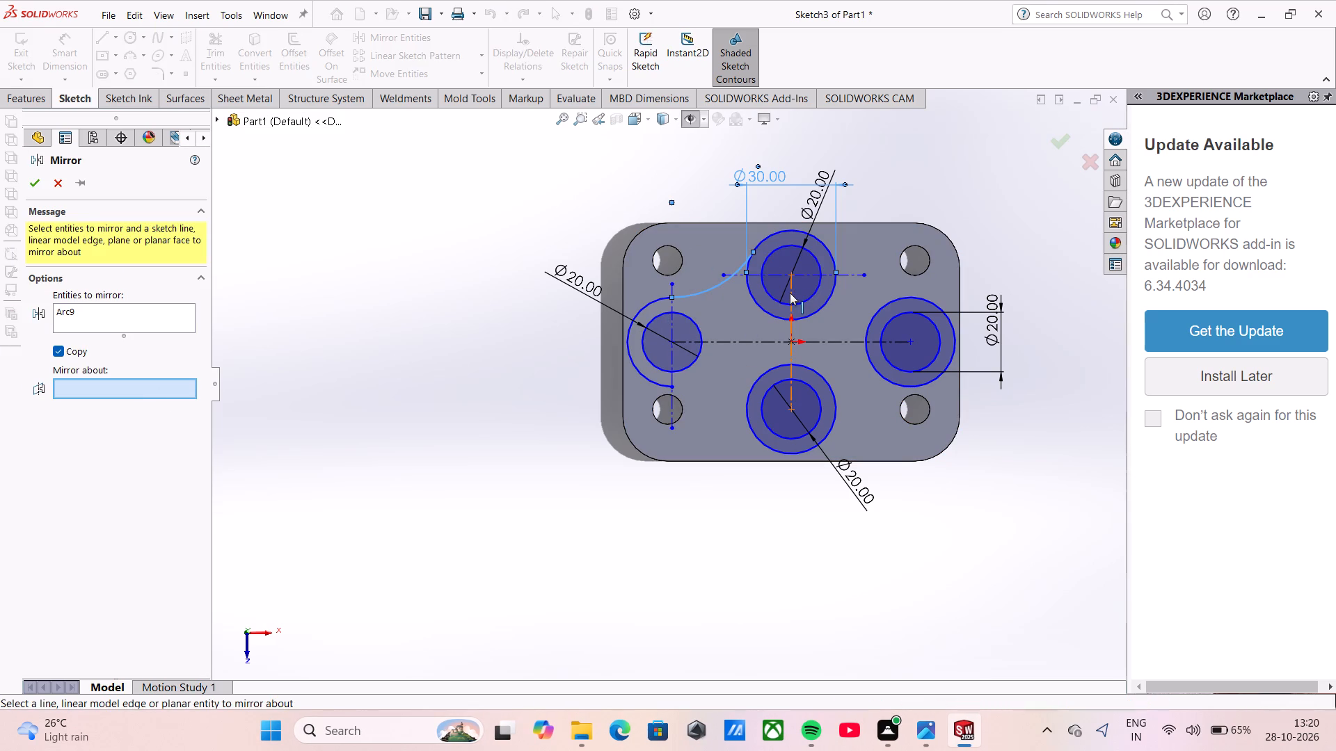
left_click(36, 181)
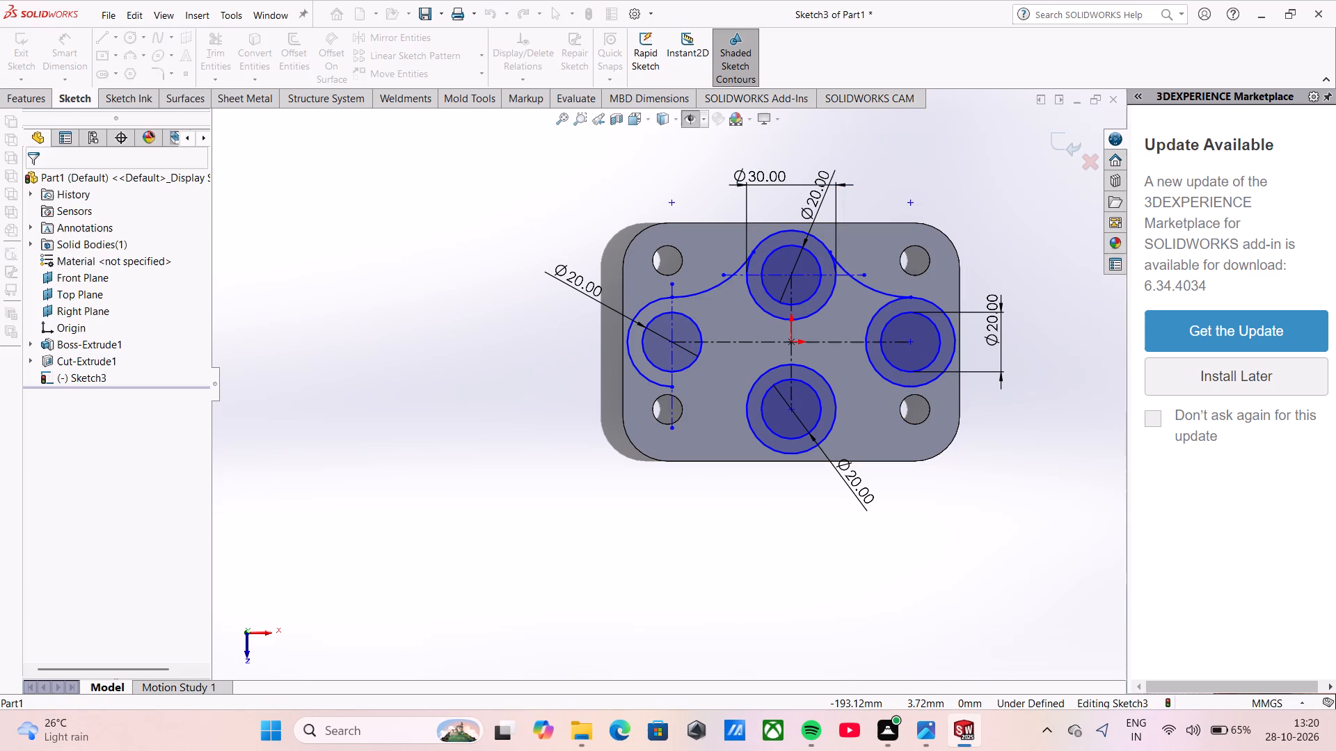
Mirror both upper connecting arcs about the horizontal centerline, keeping the originals, to join the left, lower and right outer curves.
left_click(370, 33)
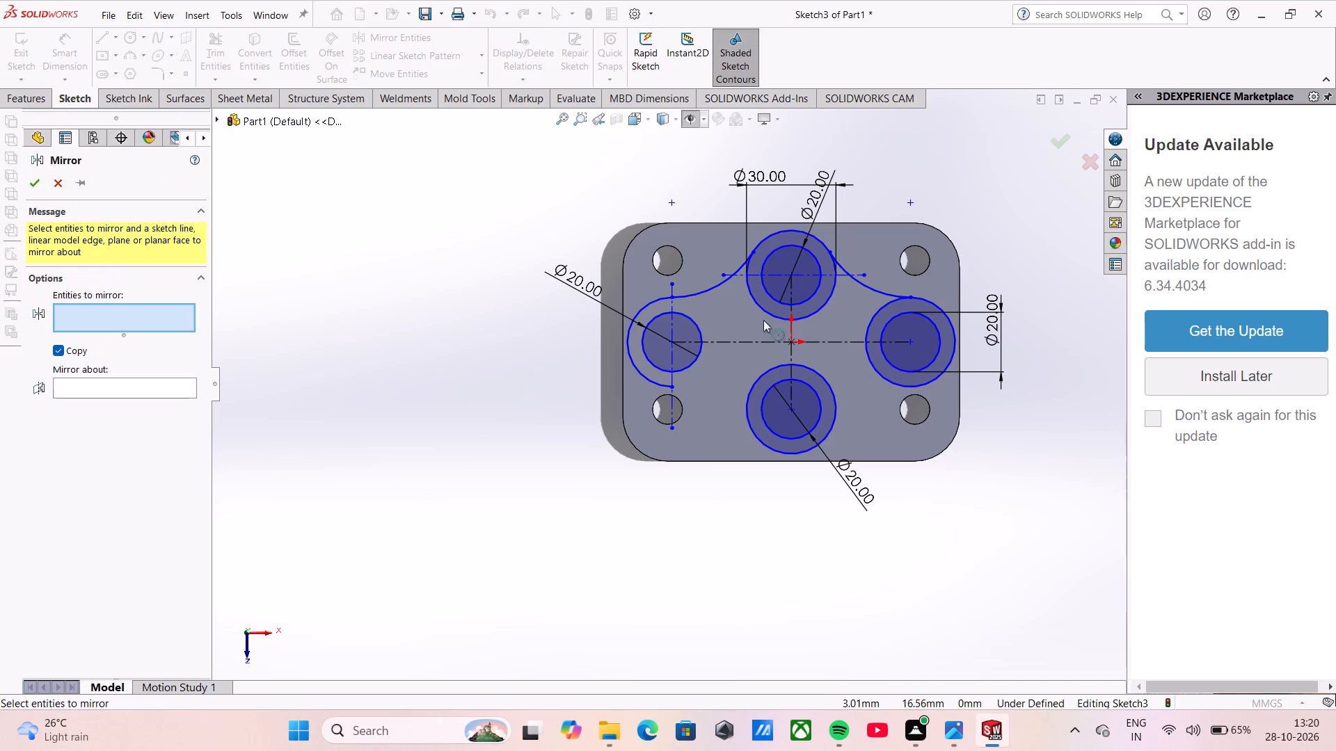
left_click(710, 286)
left_click(866, 285)
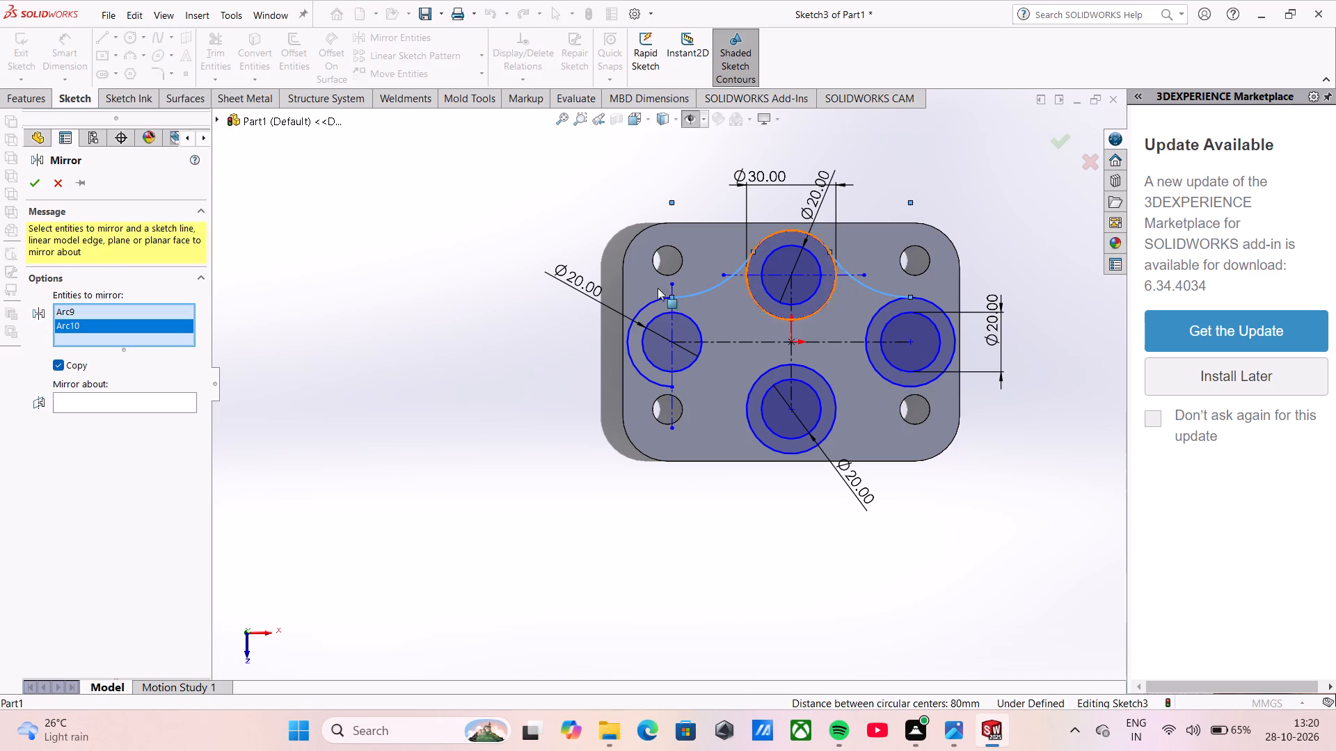
double_click(120, 409)
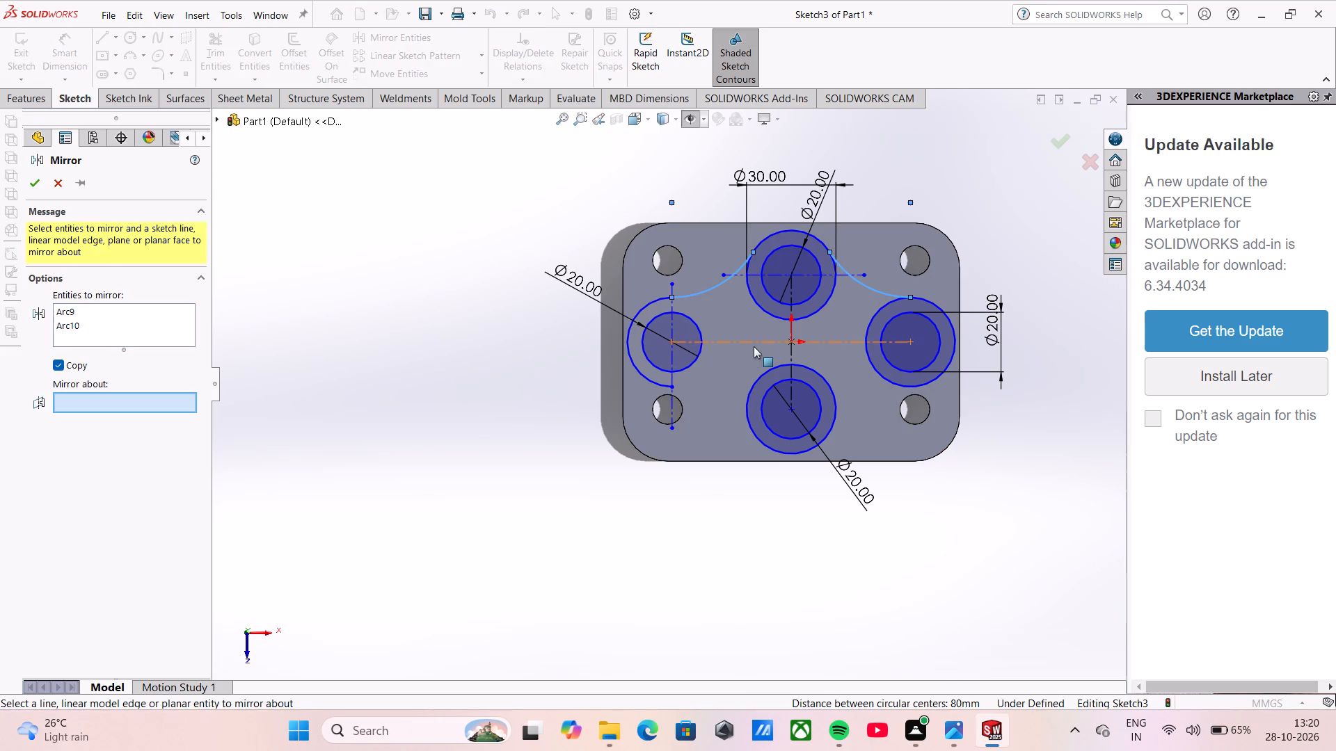
left_click(746, 341)
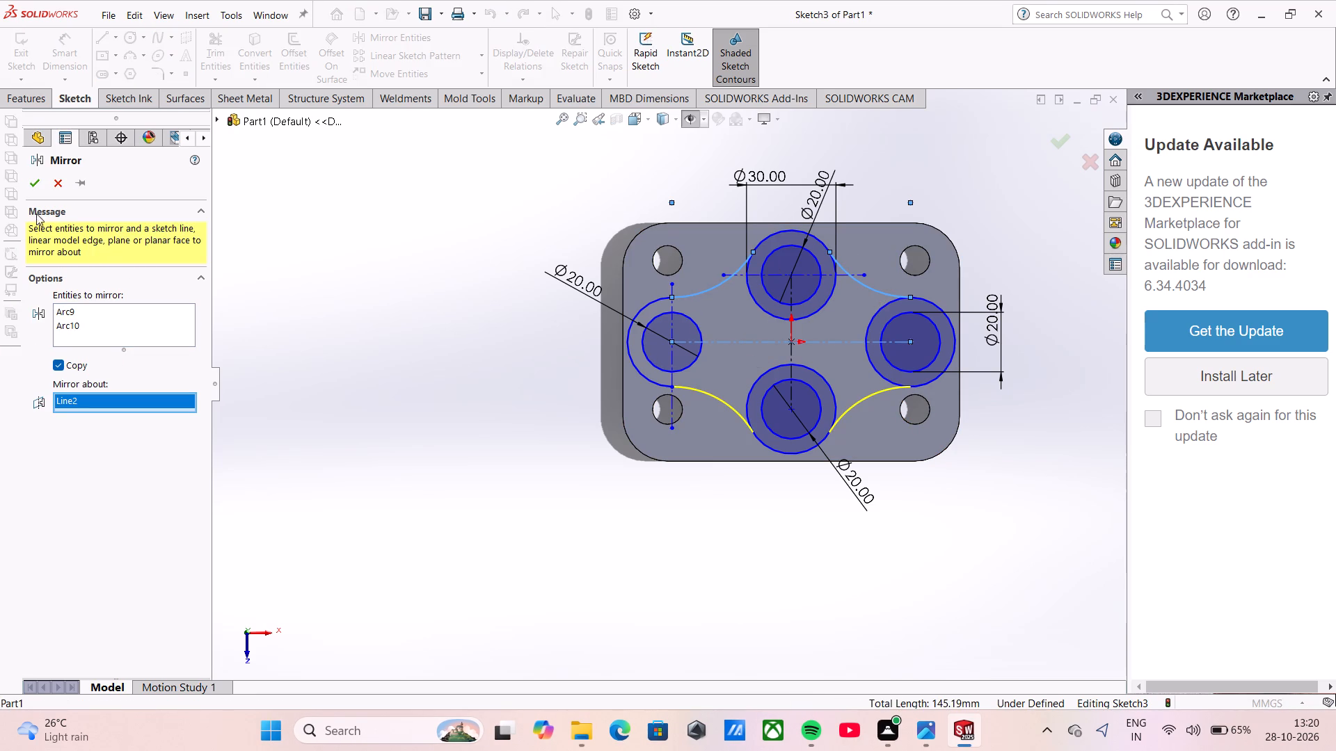
left_click(40, 190)
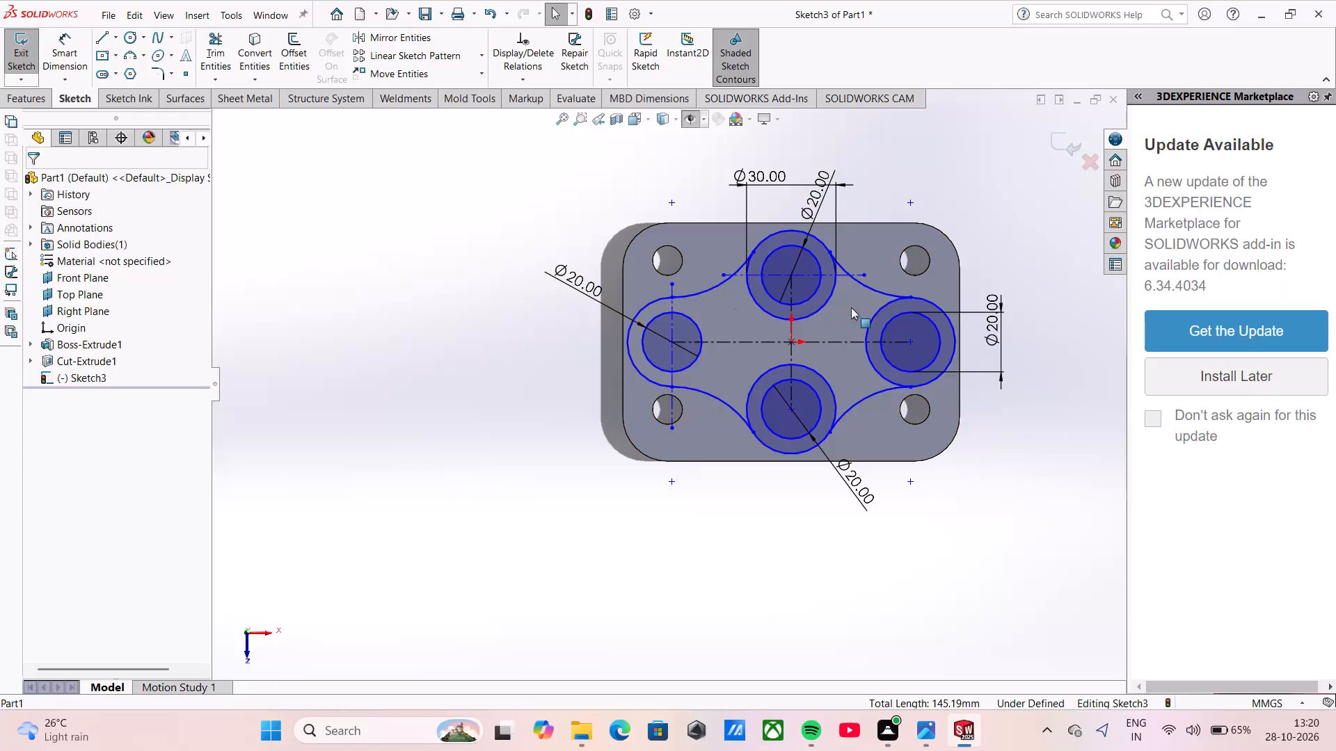
Sketch a circle of 15 mm radius concentric with the left 20 mm circle.
scroll(689, 346, "down", 2)
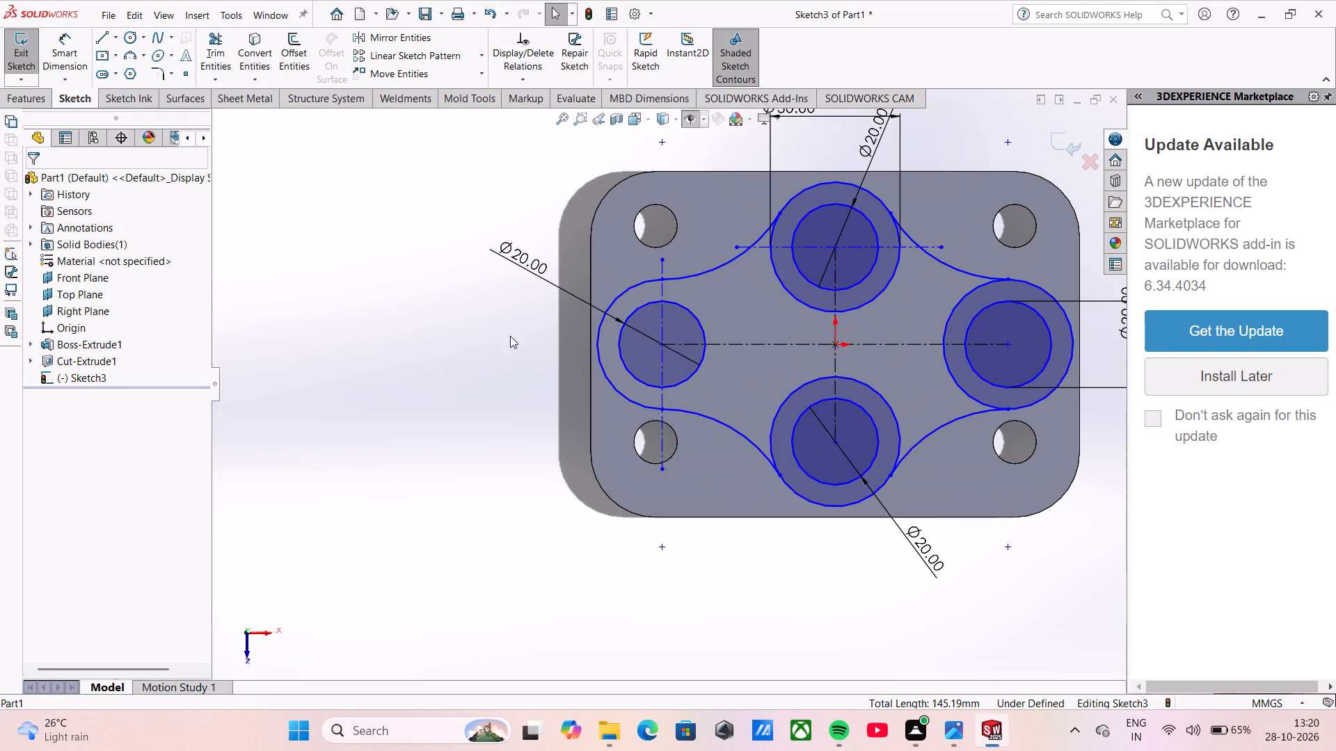
left_click(131, 44)
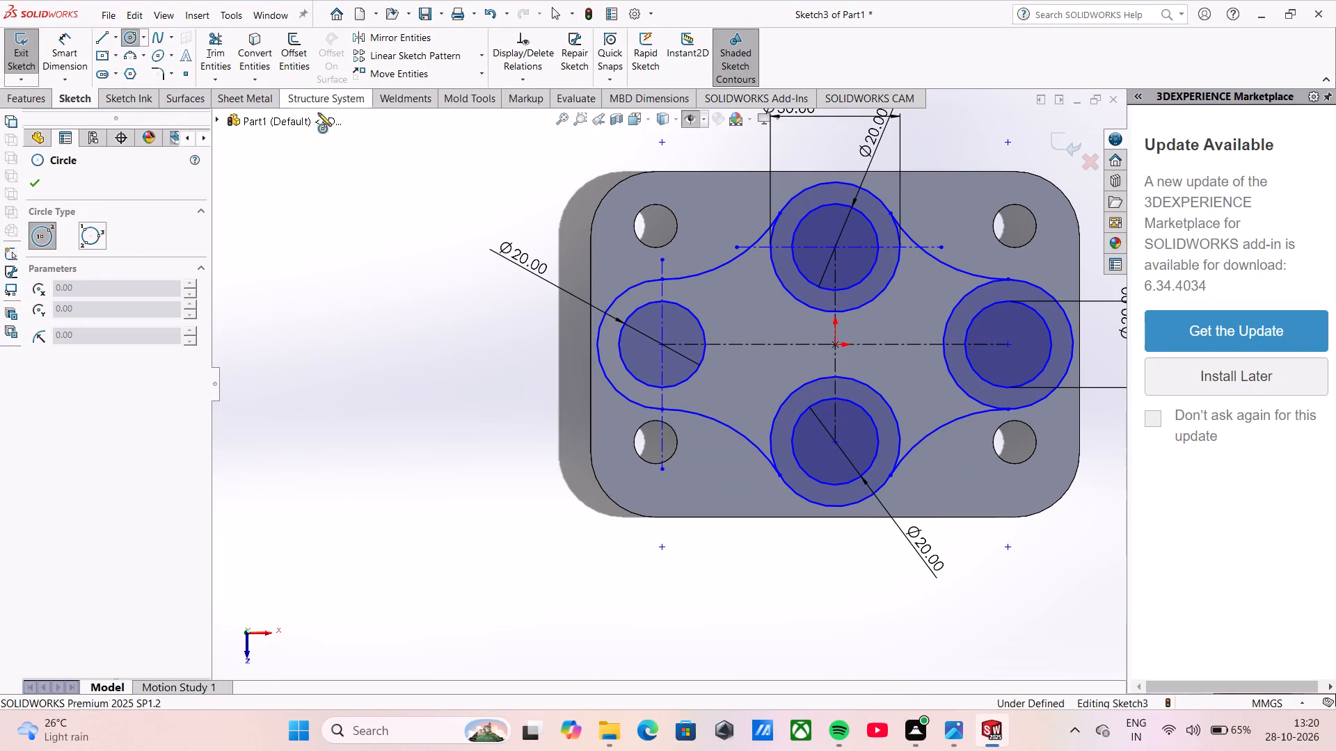
left_click(661, 347)
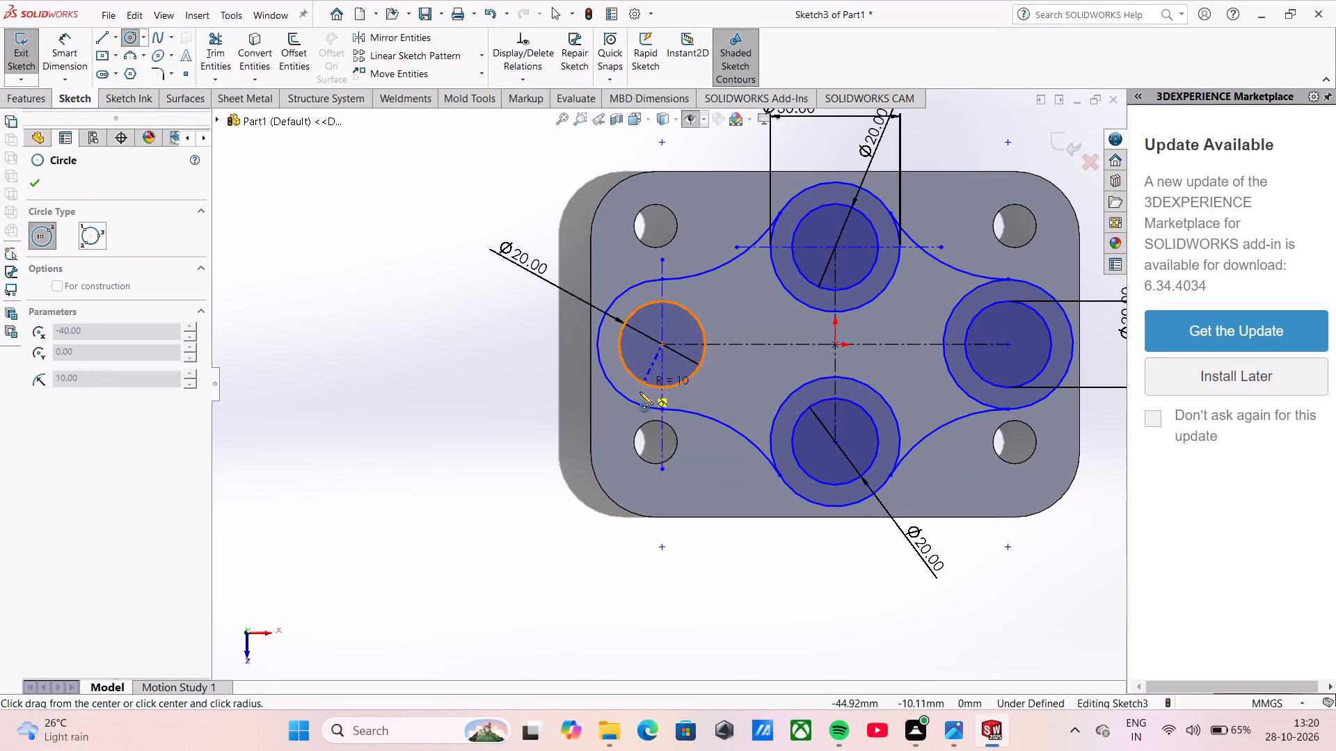
left_click(635, 403)
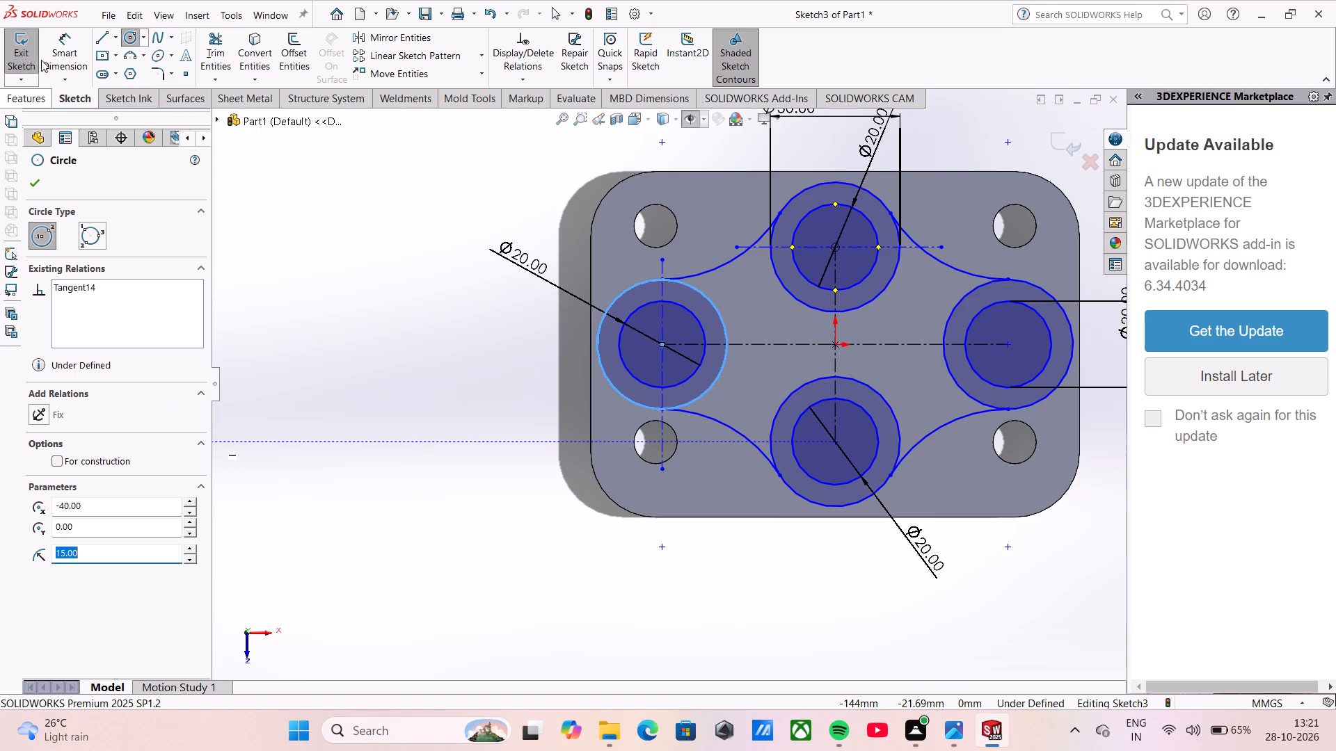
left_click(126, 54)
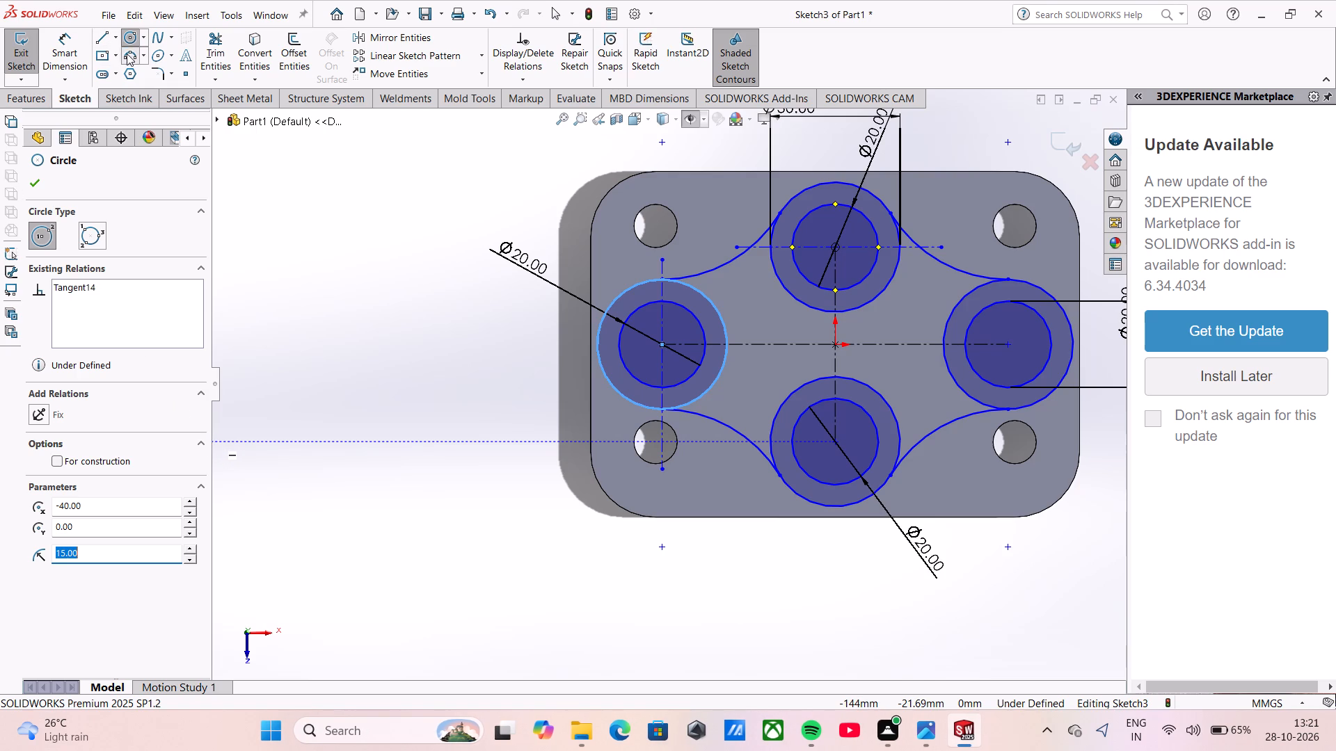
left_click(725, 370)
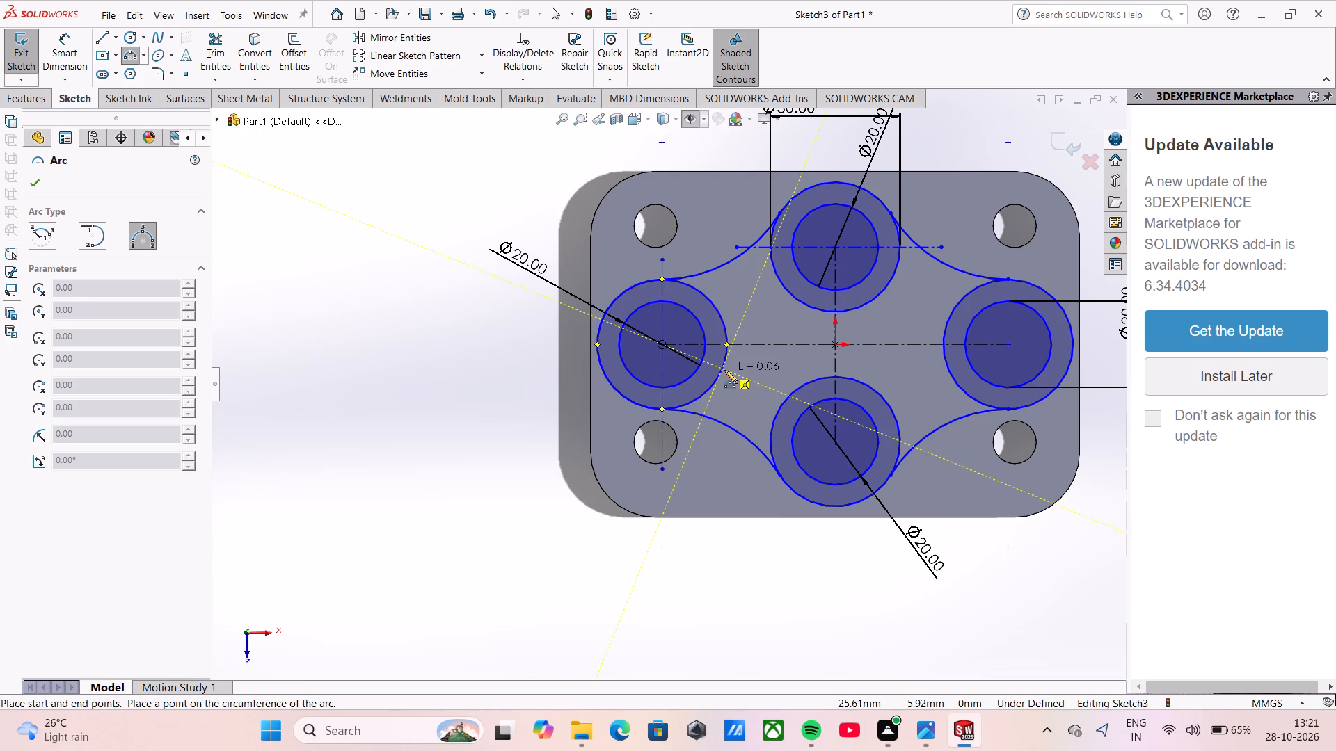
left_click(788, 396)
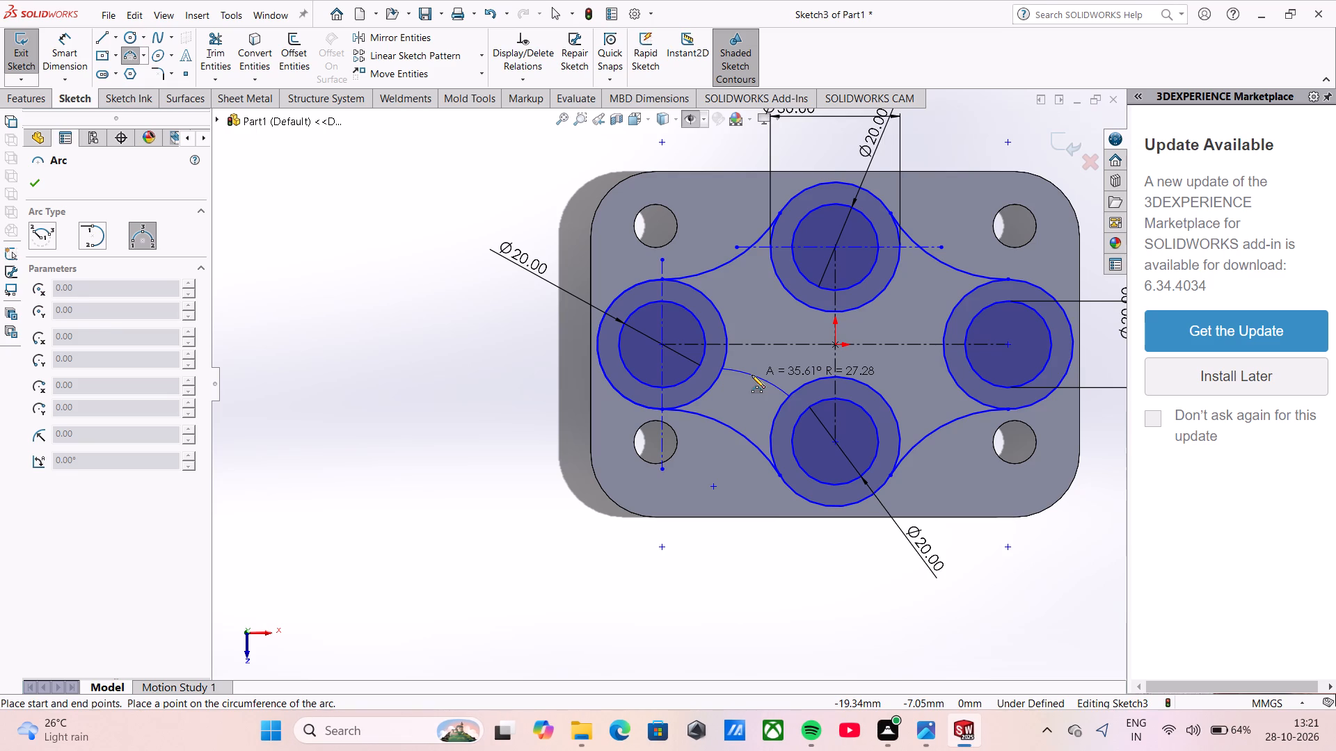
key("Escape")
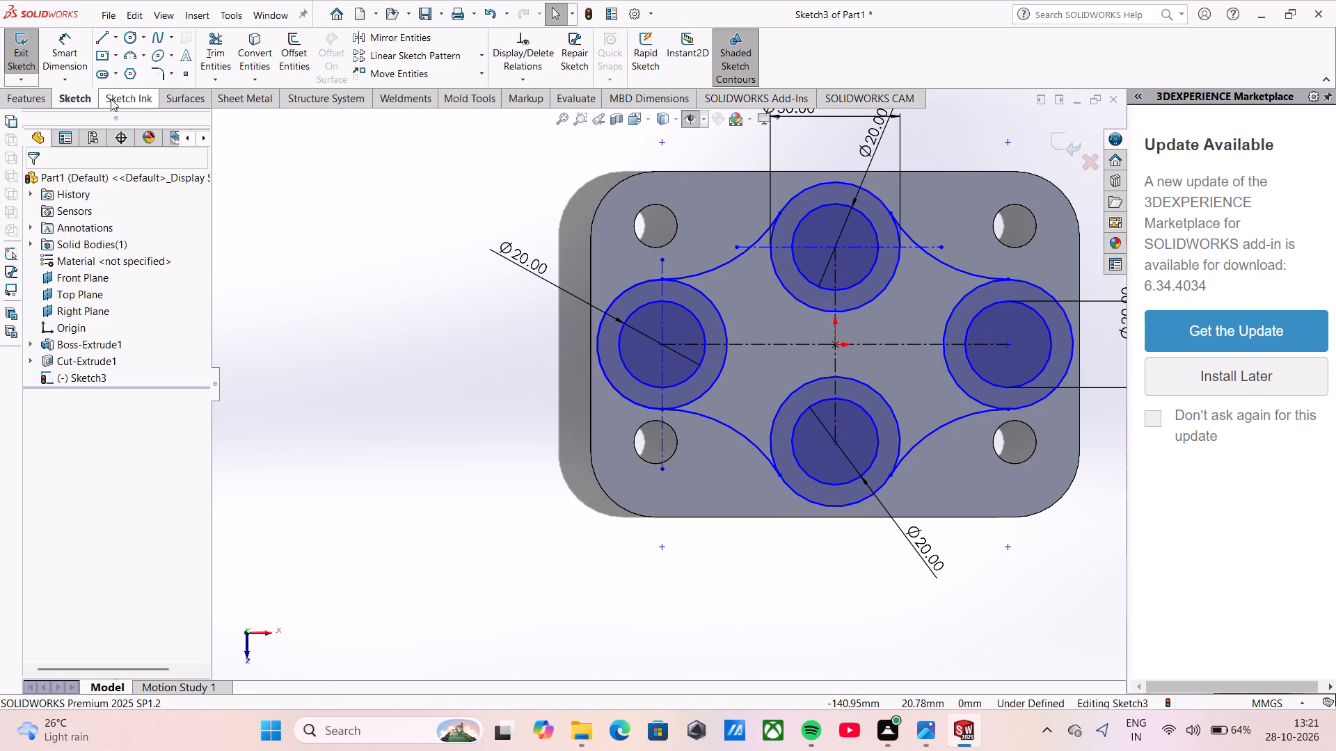
Sketch a three-point arc of about 15.6 mm radius joining the inner sides of the left and lower outer circles.
left_click(125, 56)
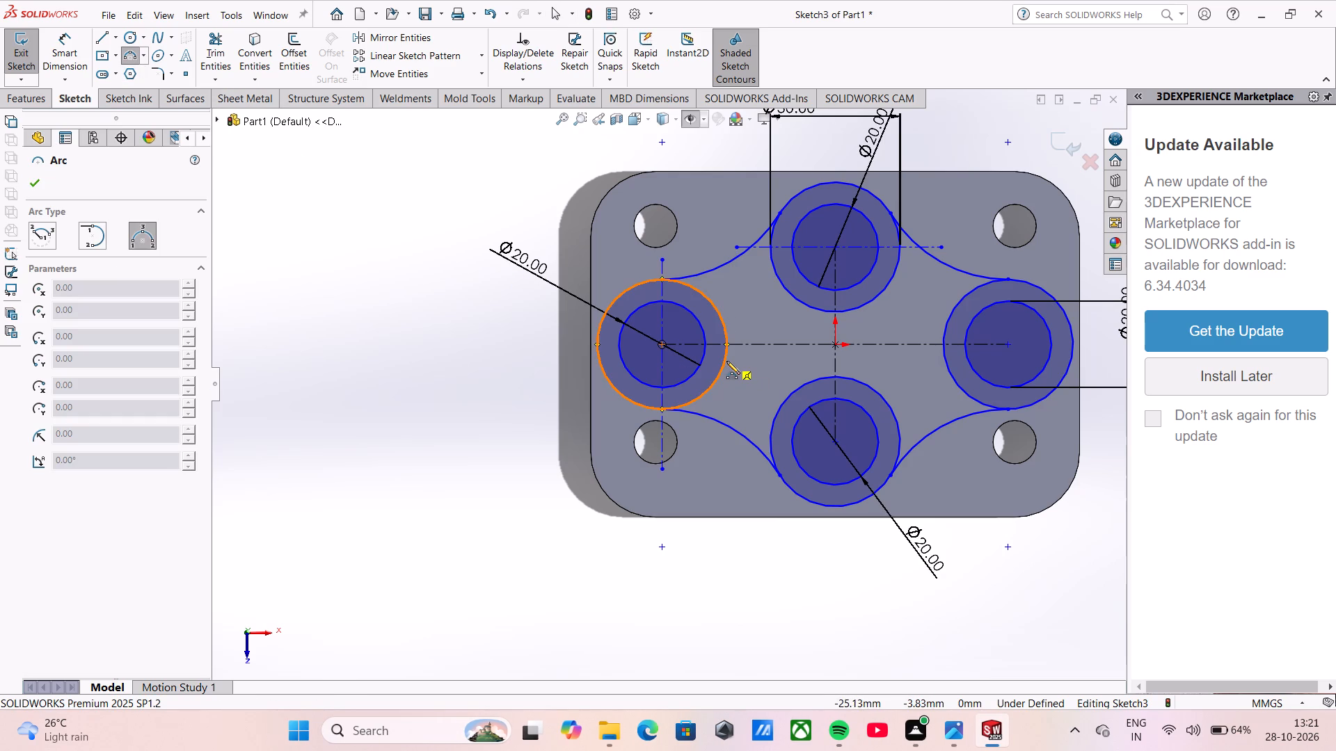
left_click(724, 361)
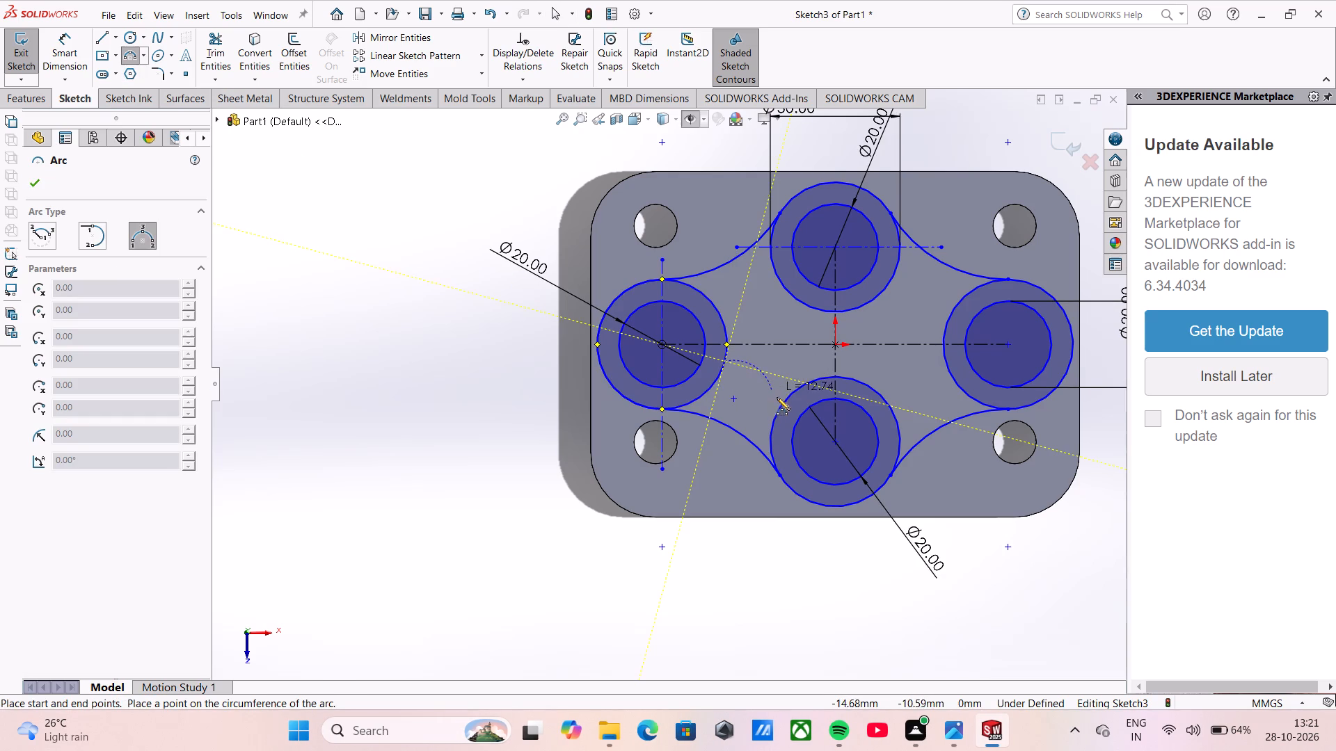
left_click(785, 396)
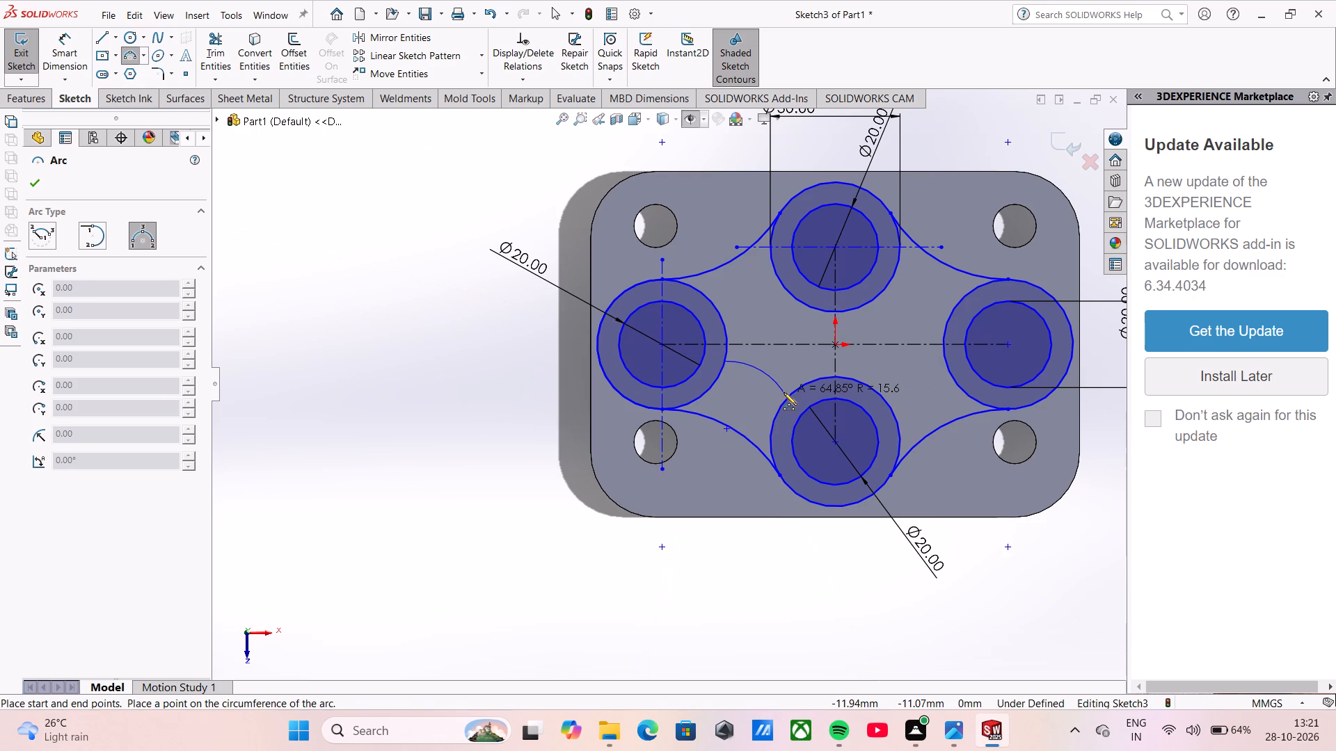
left_click(784, 392)
key("Escape")
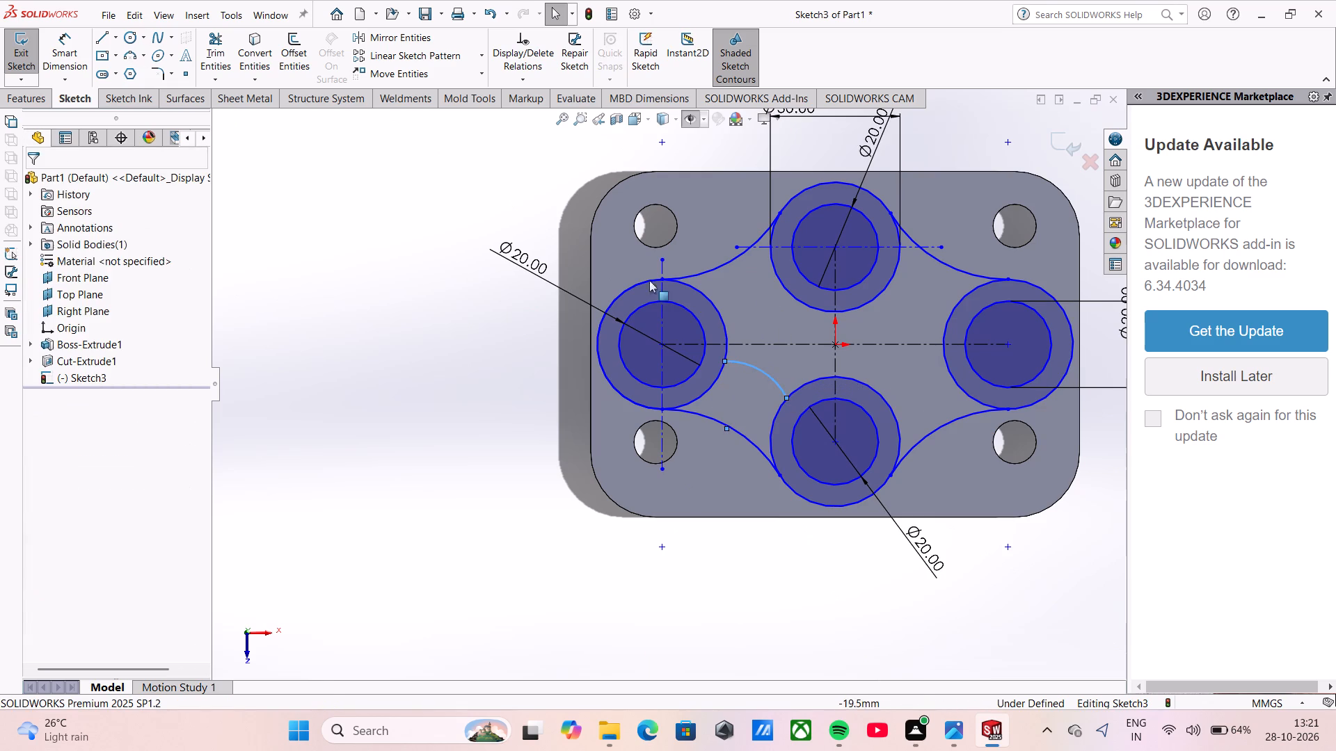
Dimension the new inner connecting arc to a radius of 20 mm.
left_click(55, 62)
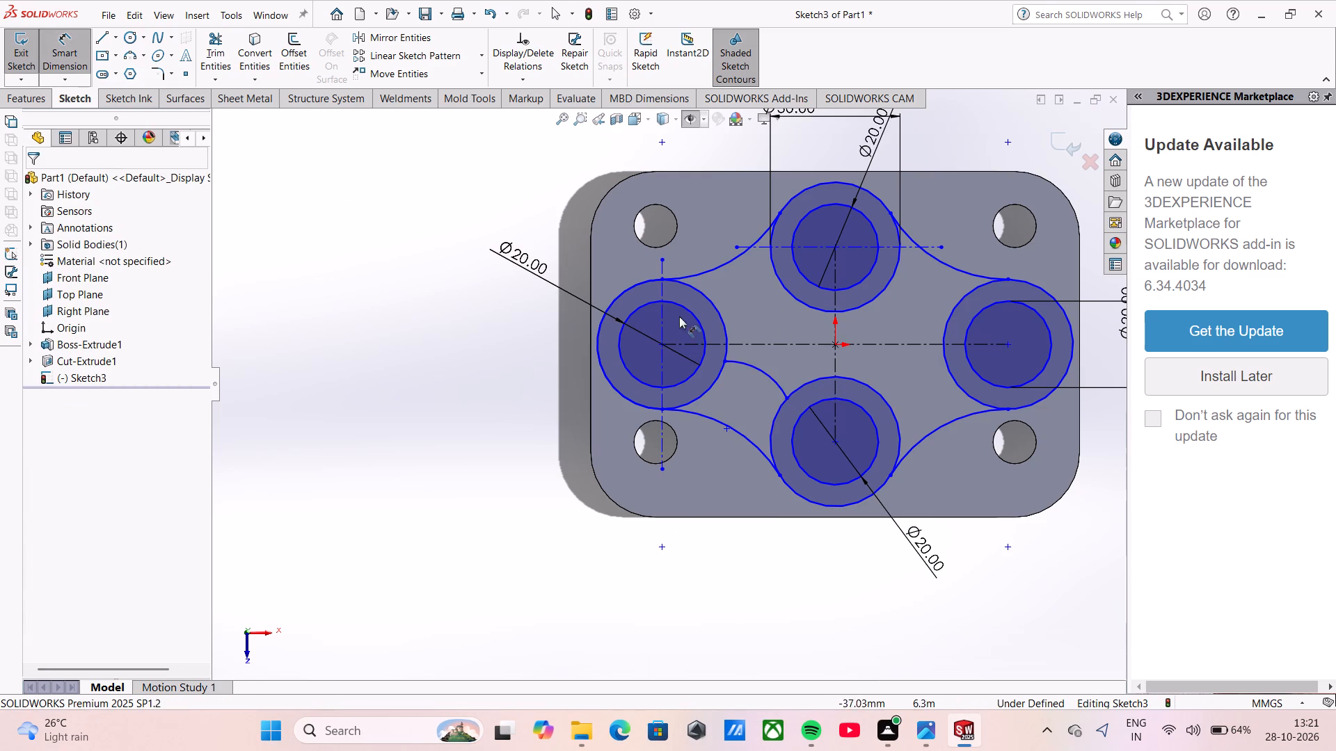
left_click(747, 368)
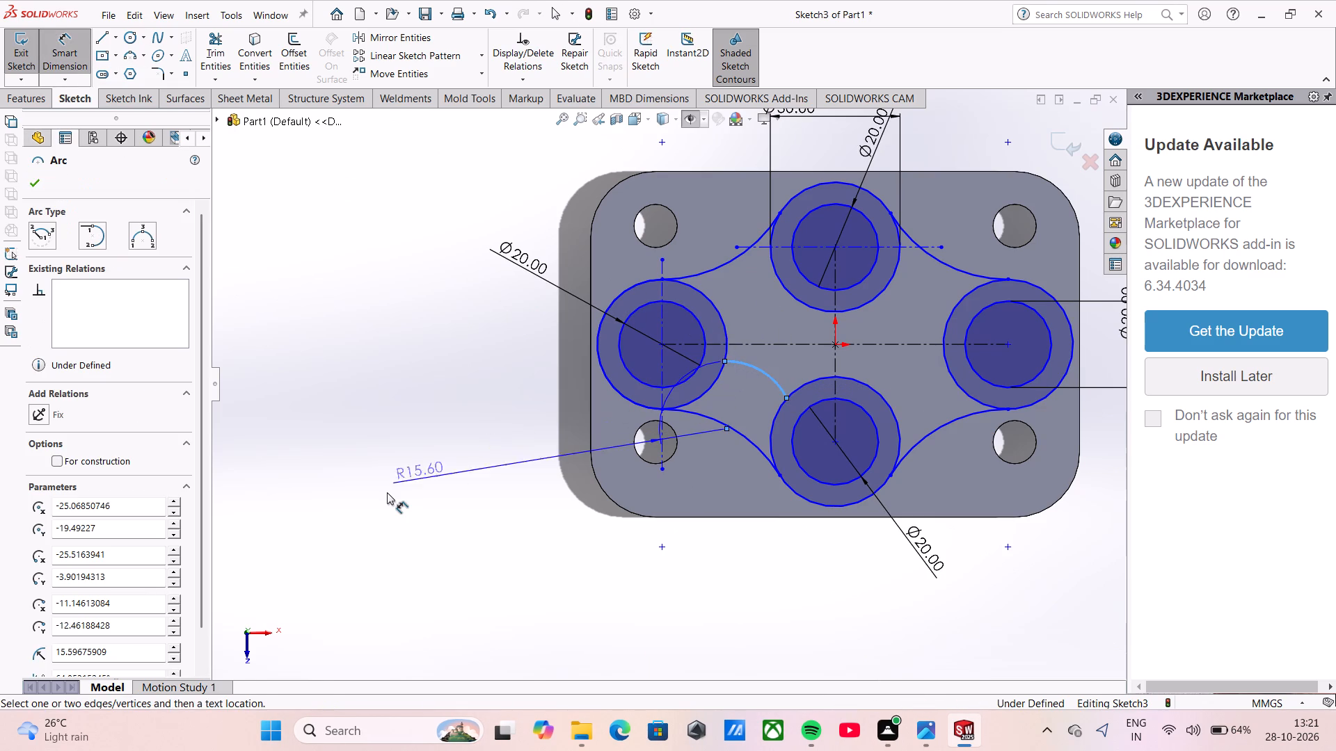
left_click(386, 492)
key("2")
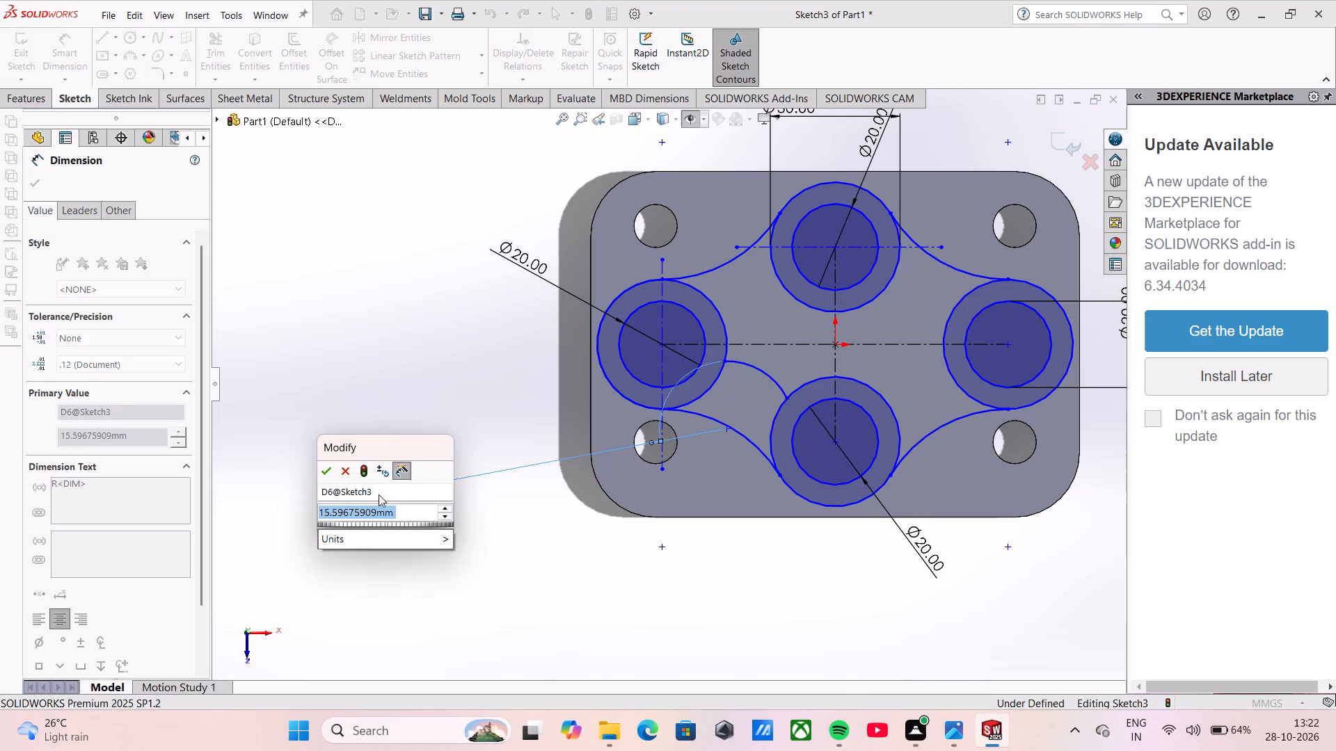
key("0")
key("Return")
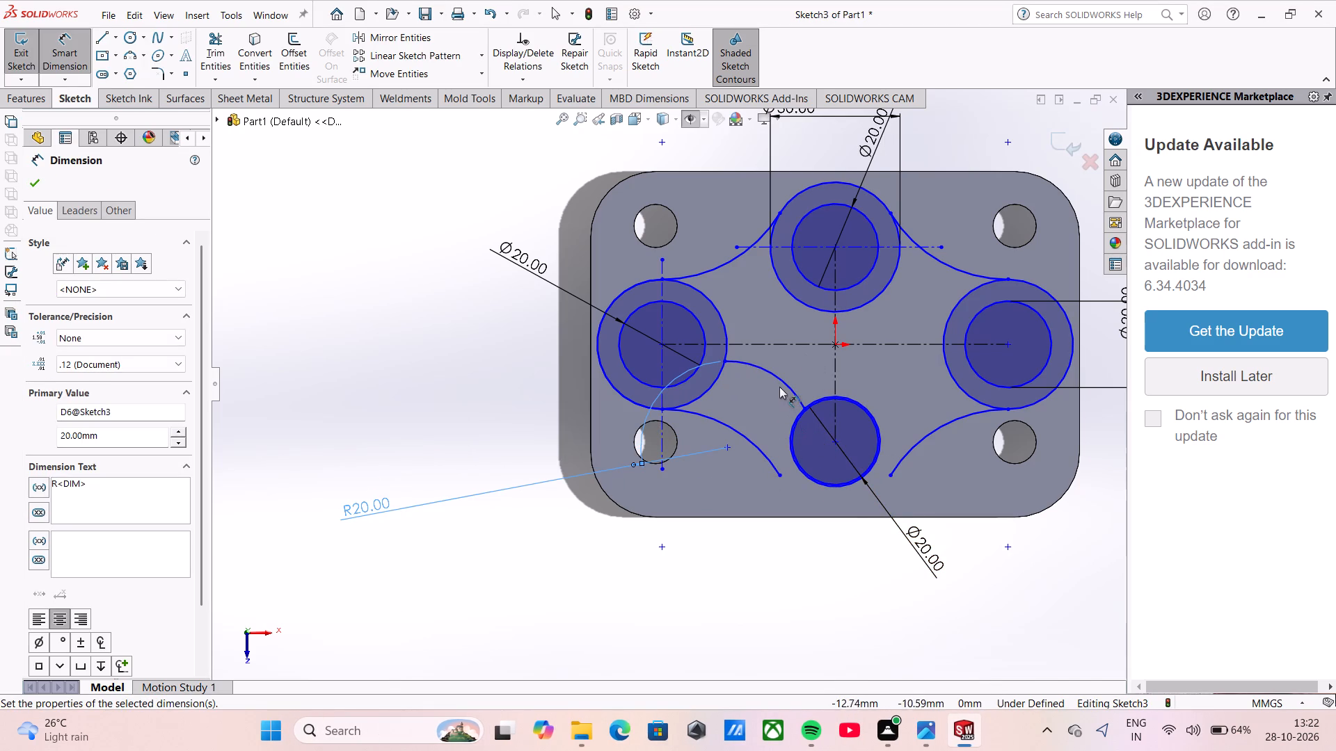
Undo the radius change on the inner connecting arc.
scroll(778, 465, "up", 1)
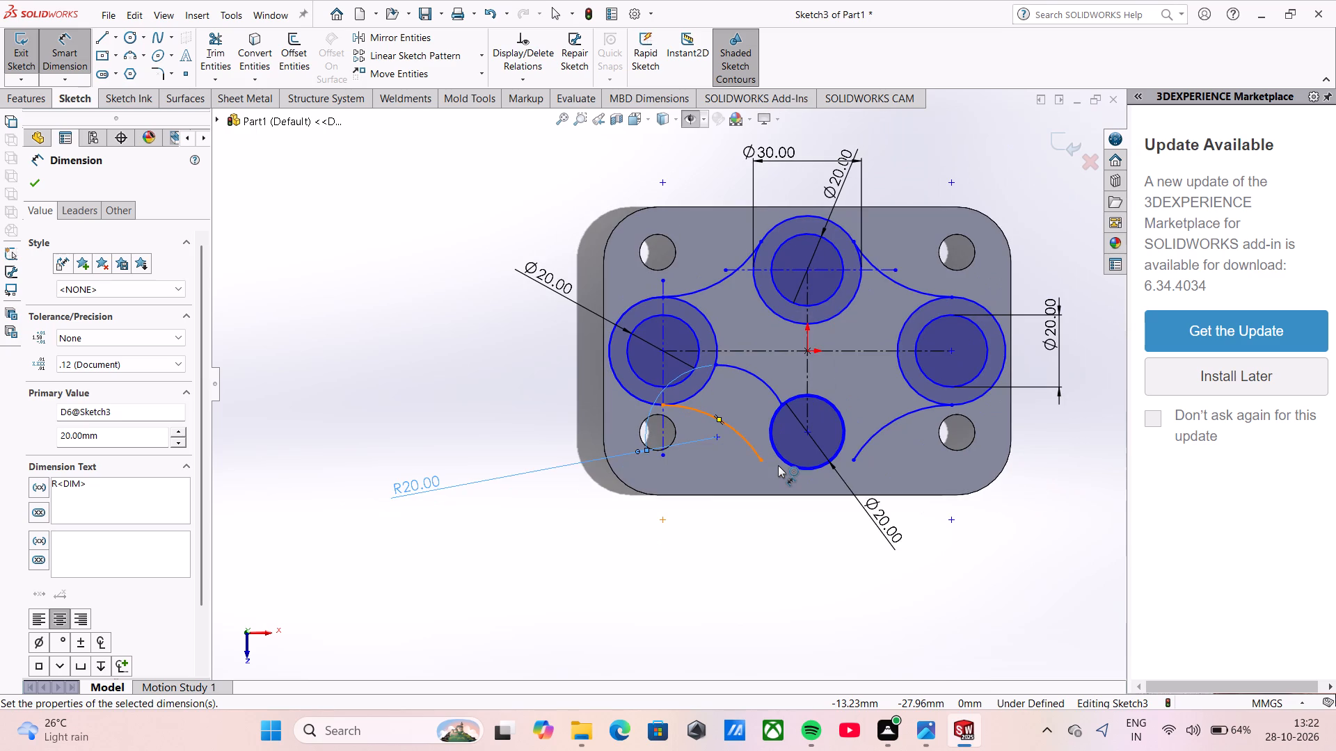
key("ctrl+z")
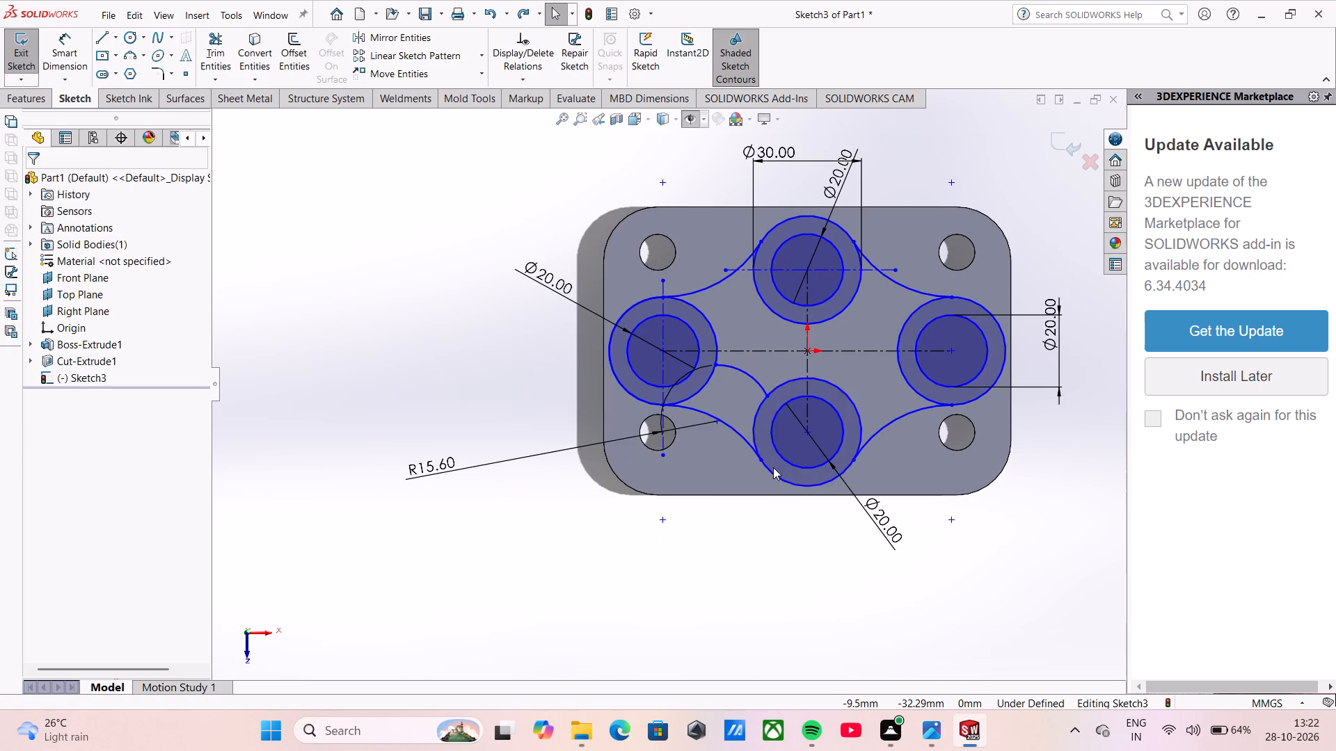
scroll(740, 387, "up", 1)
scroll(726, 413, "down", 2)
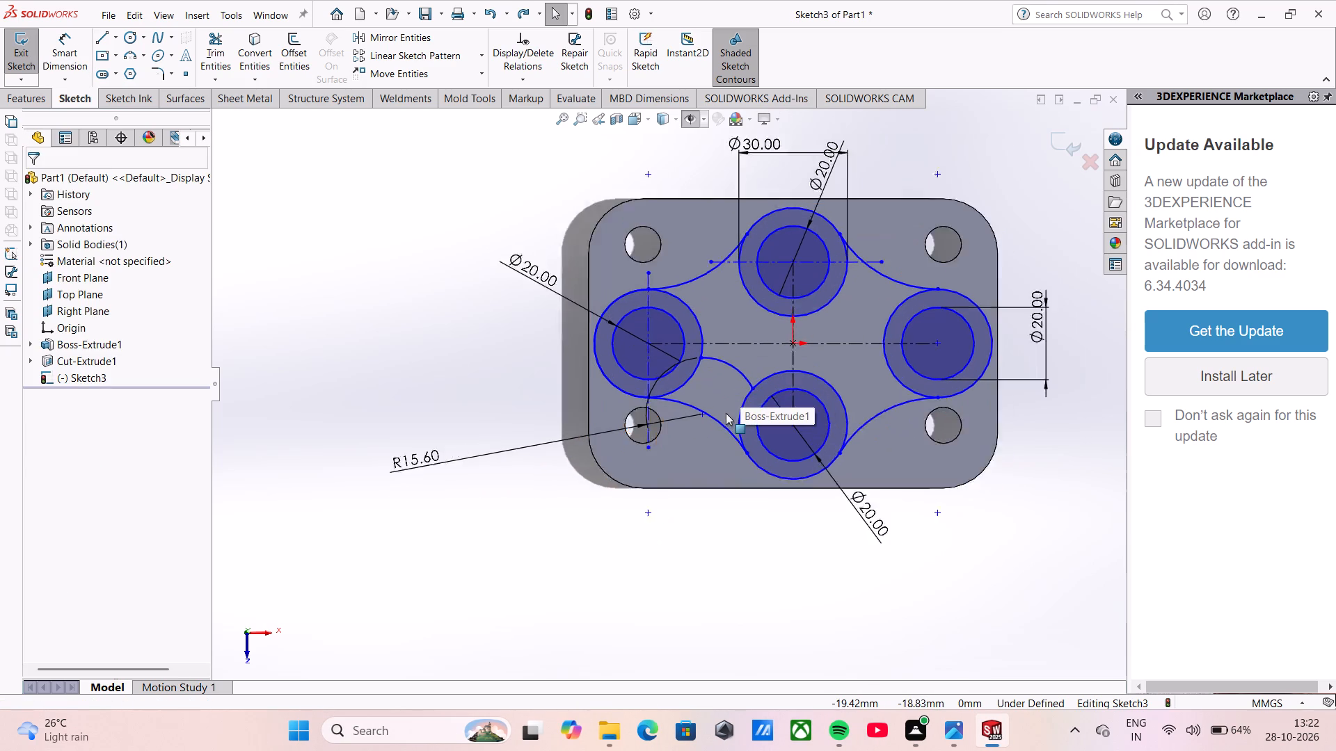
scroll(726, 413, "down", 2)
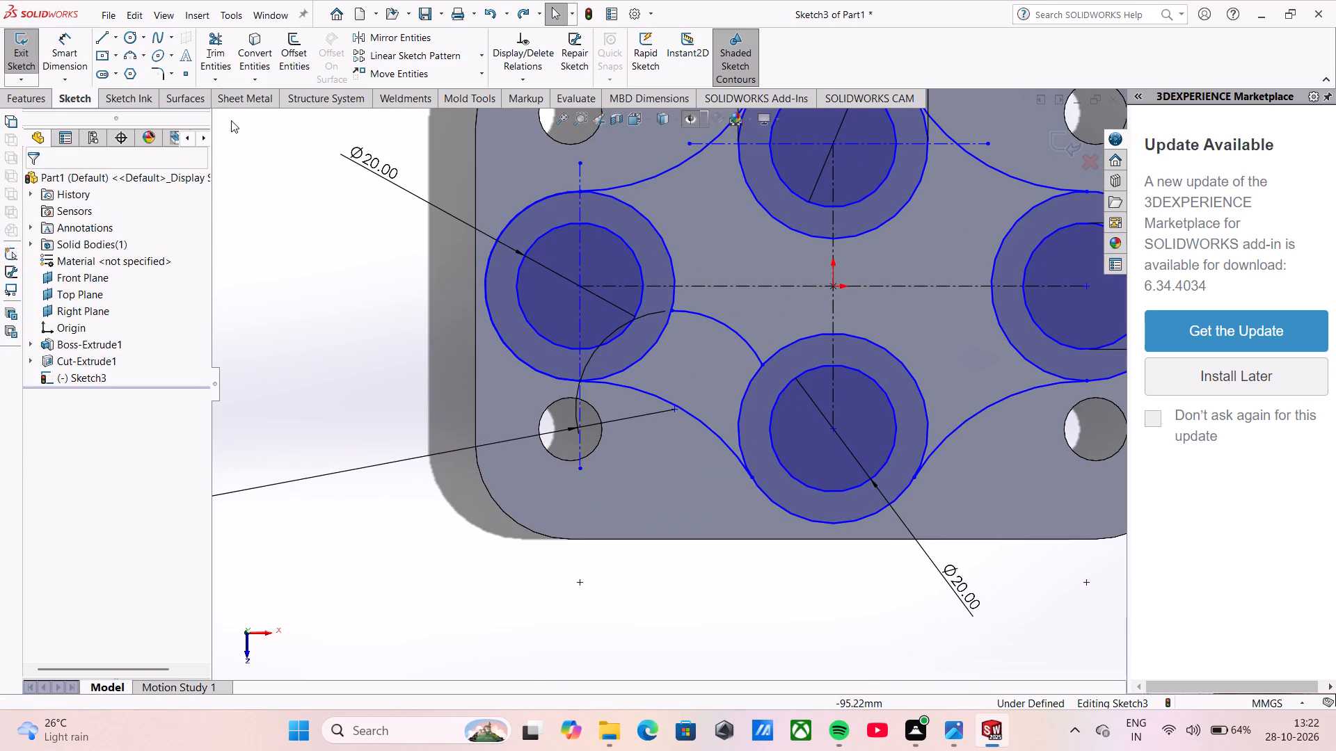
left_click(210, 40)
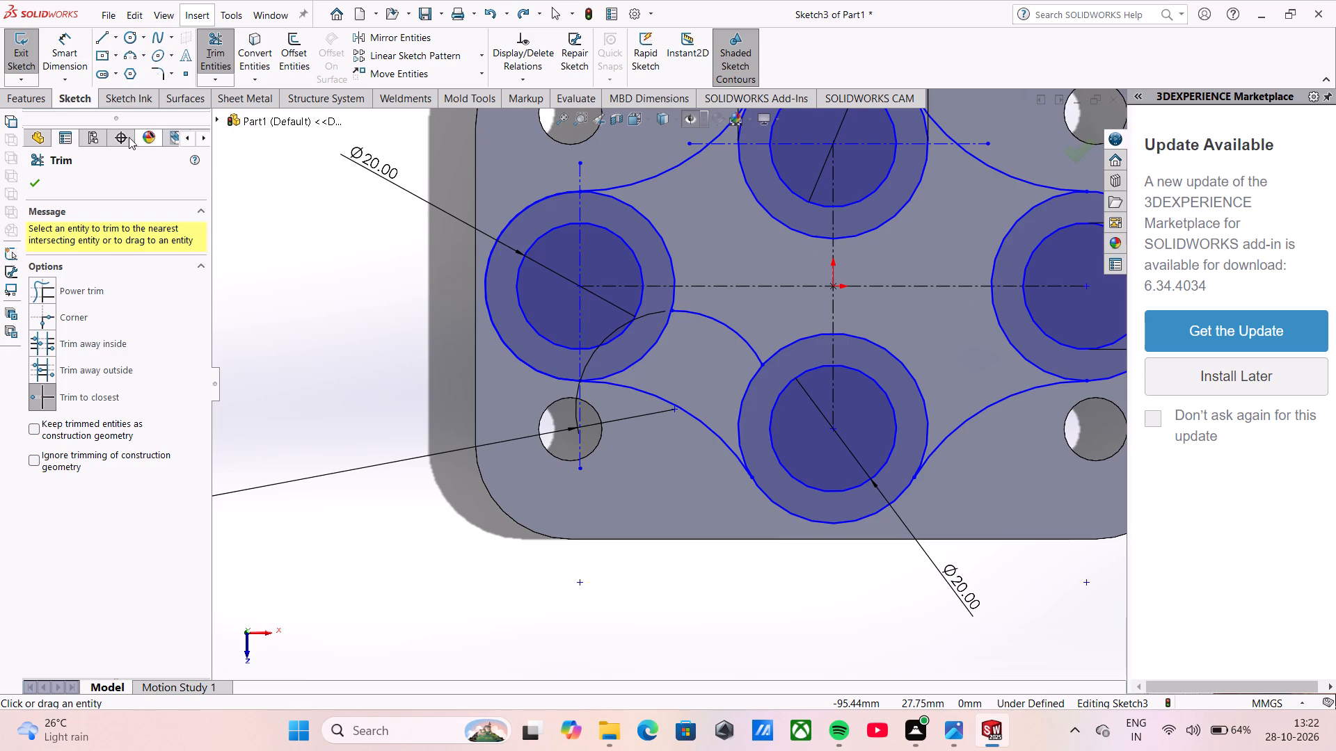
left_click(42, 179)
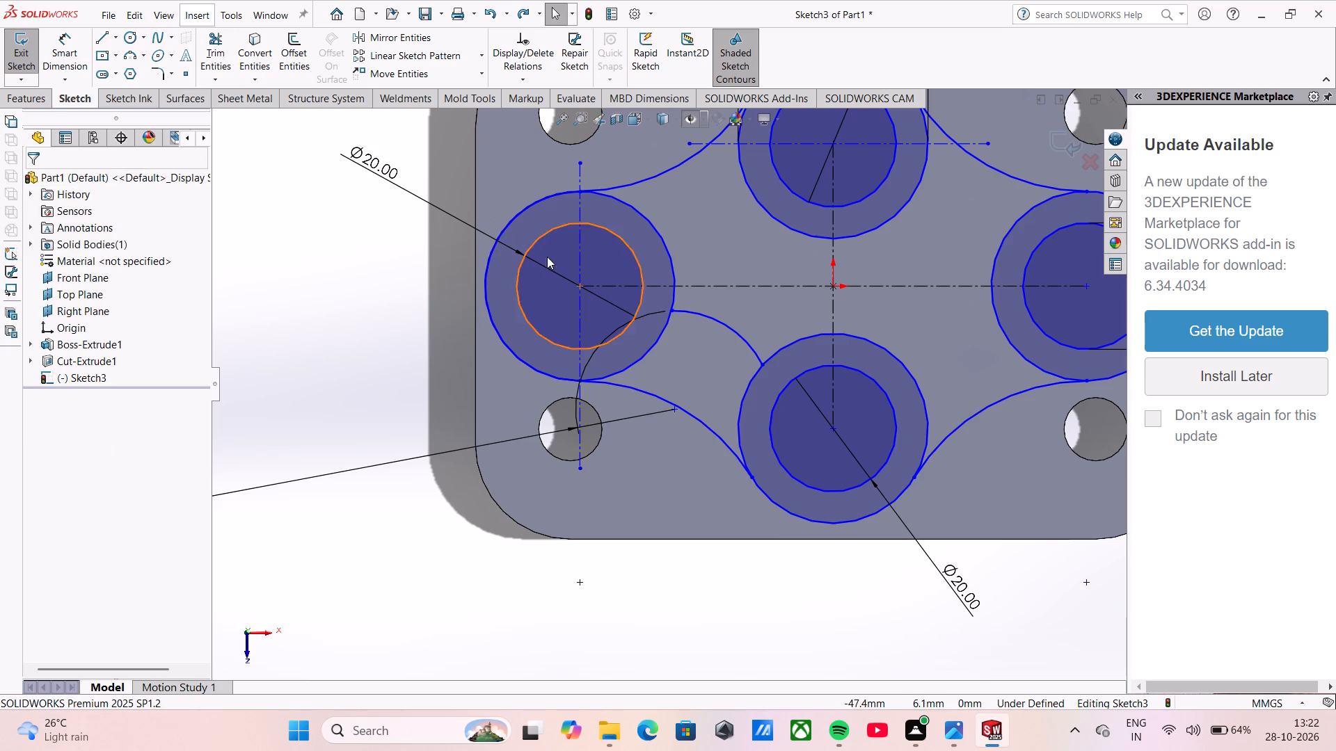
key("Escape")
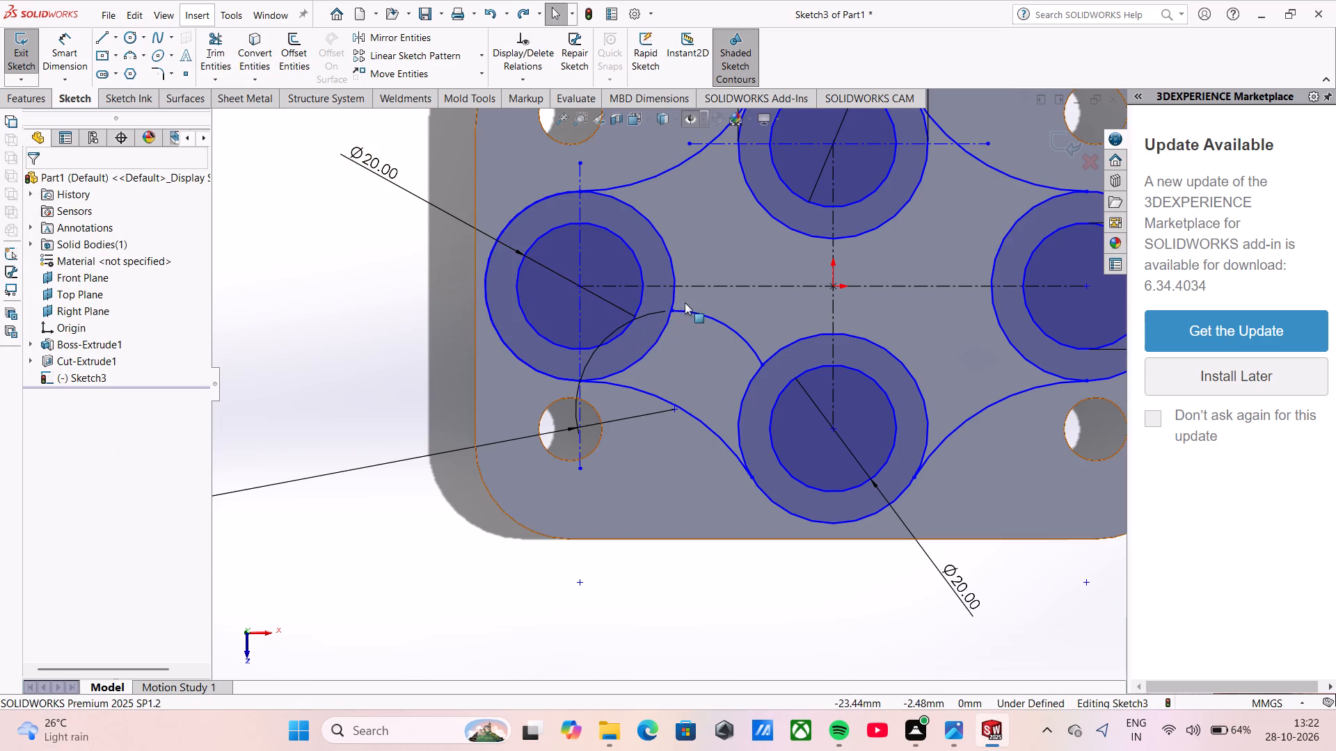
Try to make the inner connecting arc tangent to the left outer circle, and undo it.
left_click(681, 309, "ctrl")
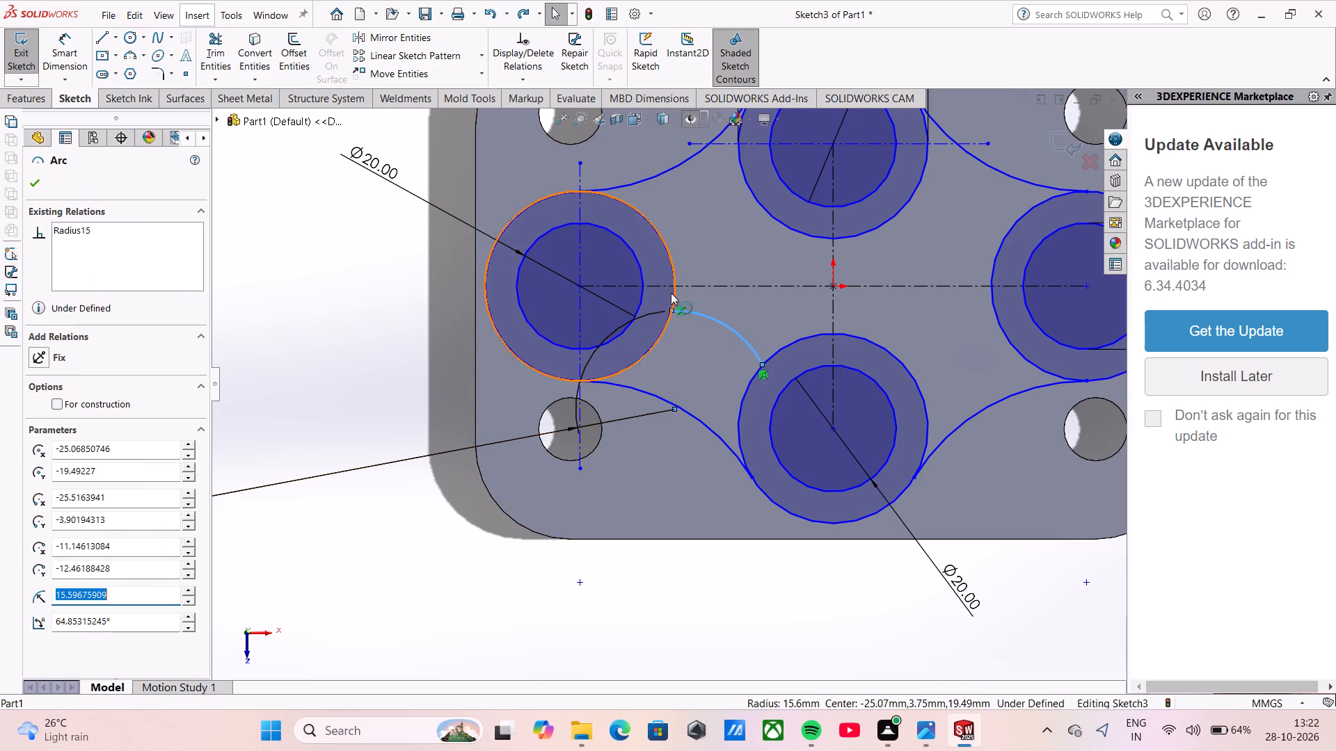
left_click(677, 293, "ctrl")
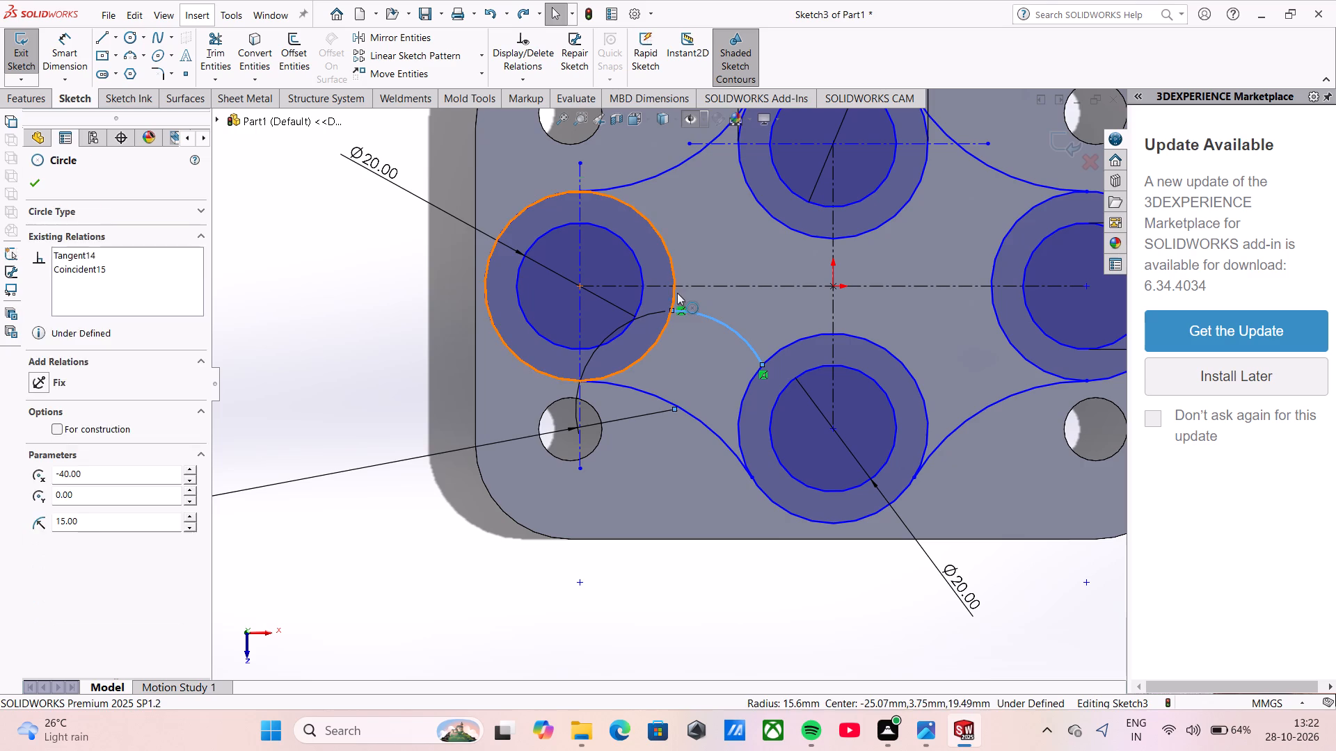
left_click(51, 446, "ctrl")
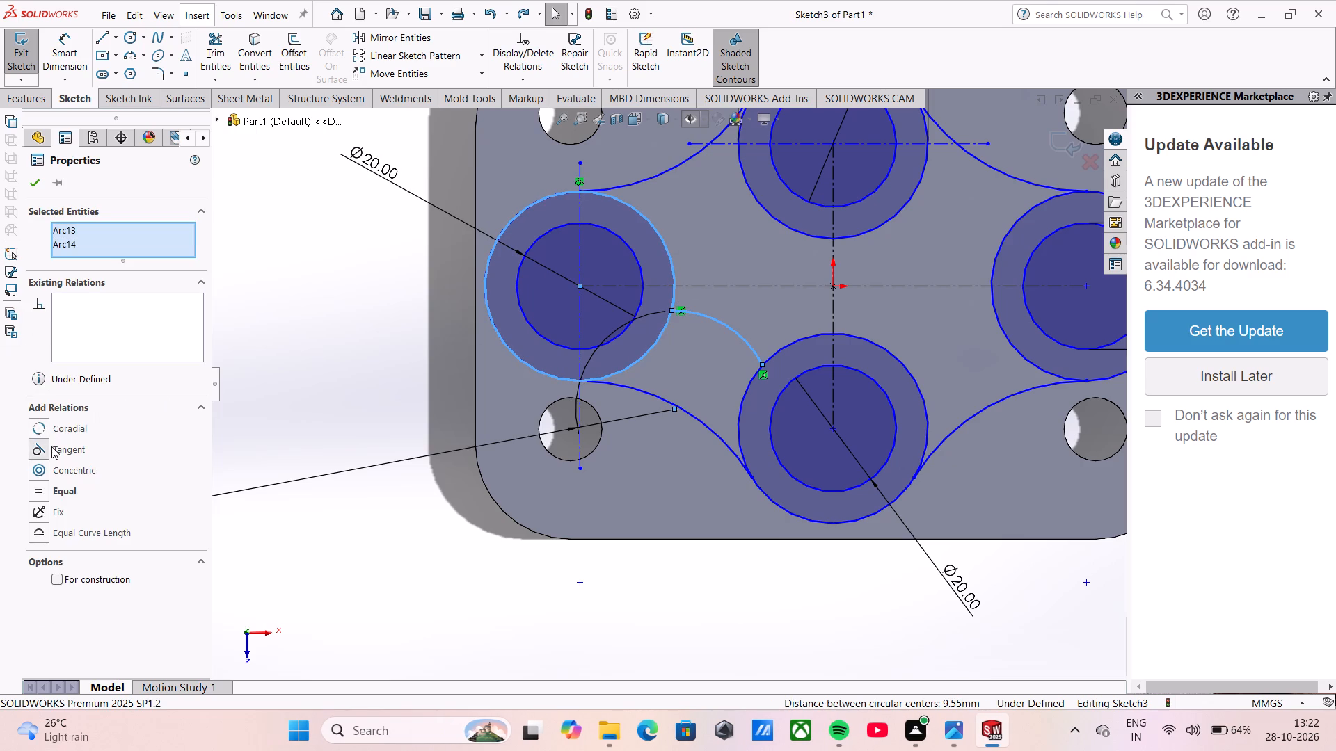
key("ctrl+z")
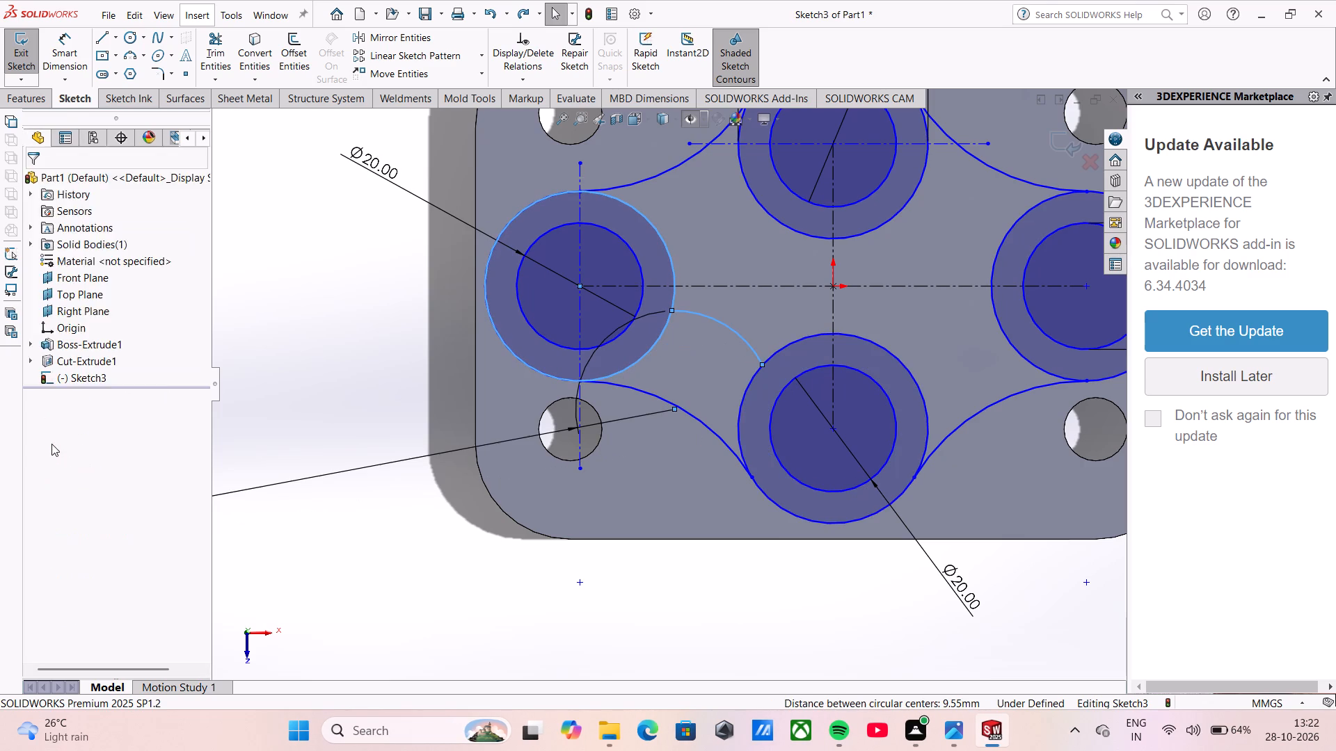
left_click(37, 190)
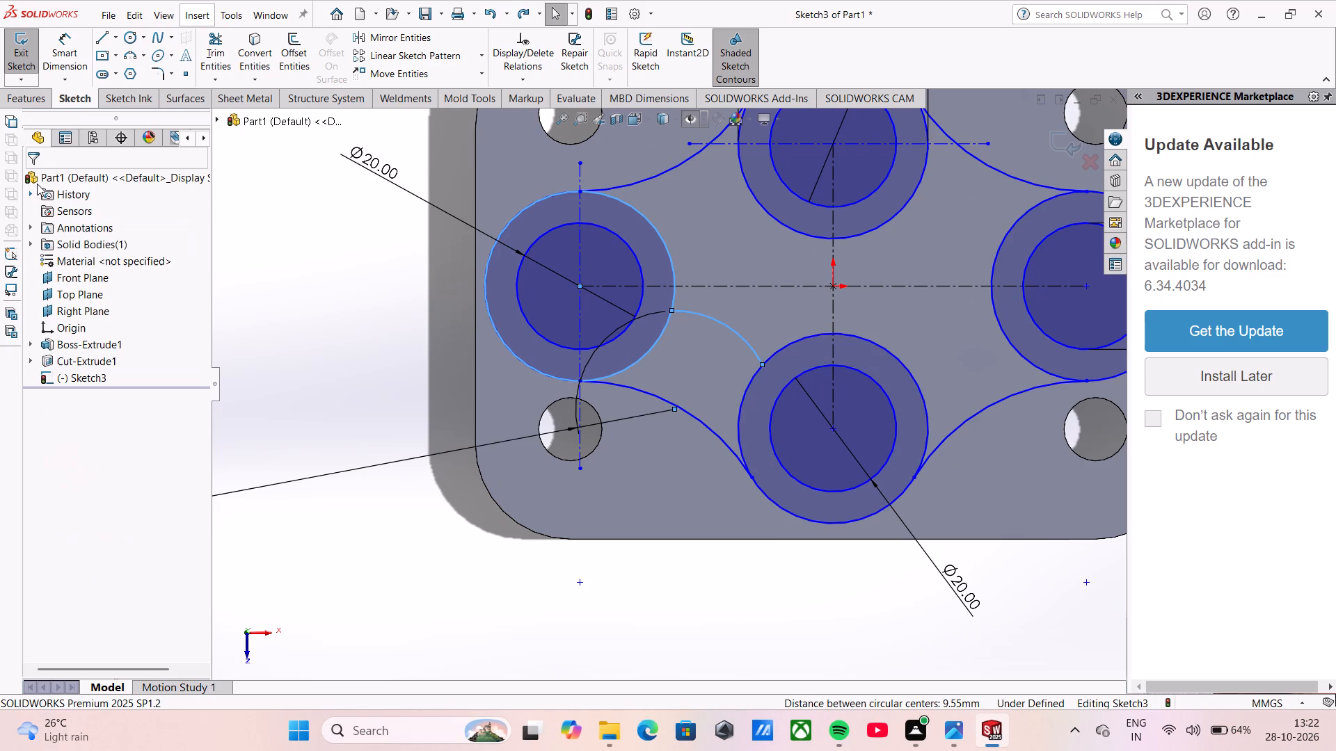
Trim the segments of the left and lower outer circles lying between the inner and outer lower-left connecting arcs.
left_click(215, 34)
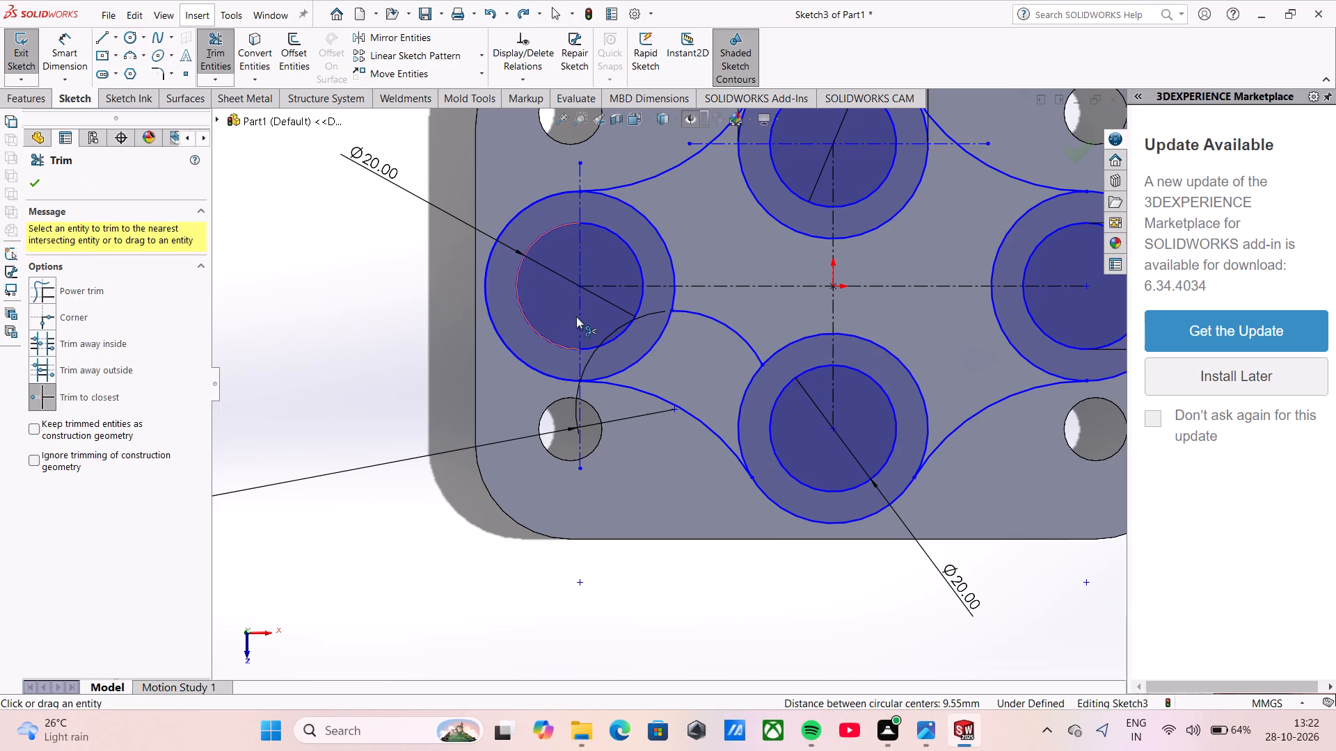
left_click(662, 339)
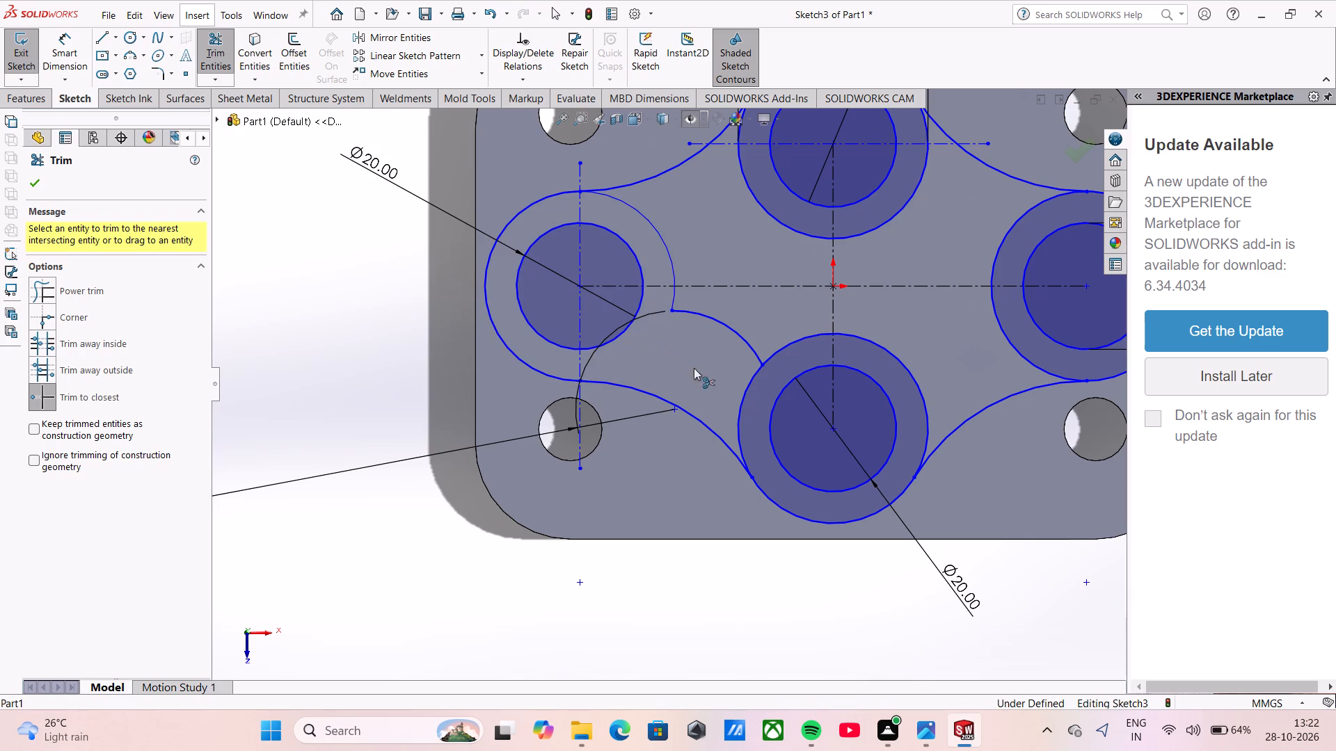
left_click(744, 400)
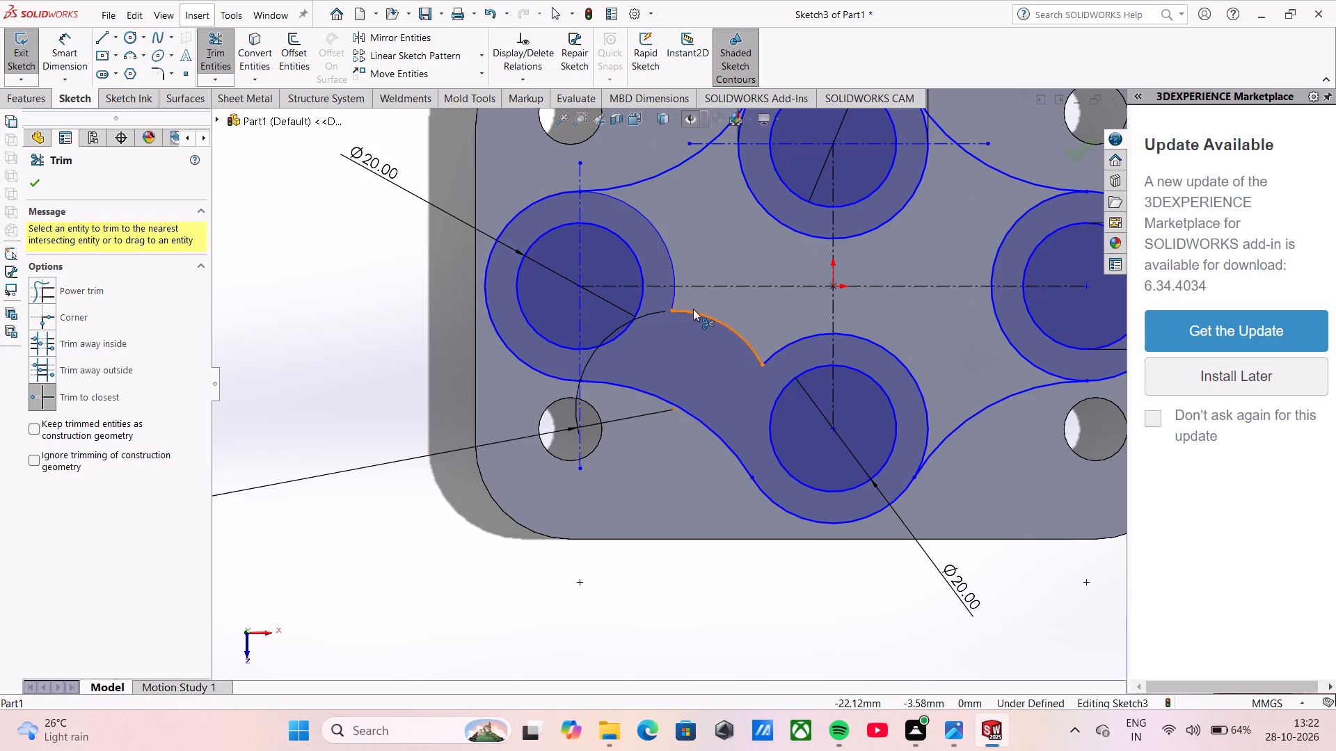
scroll(693, 297, "down", 1)
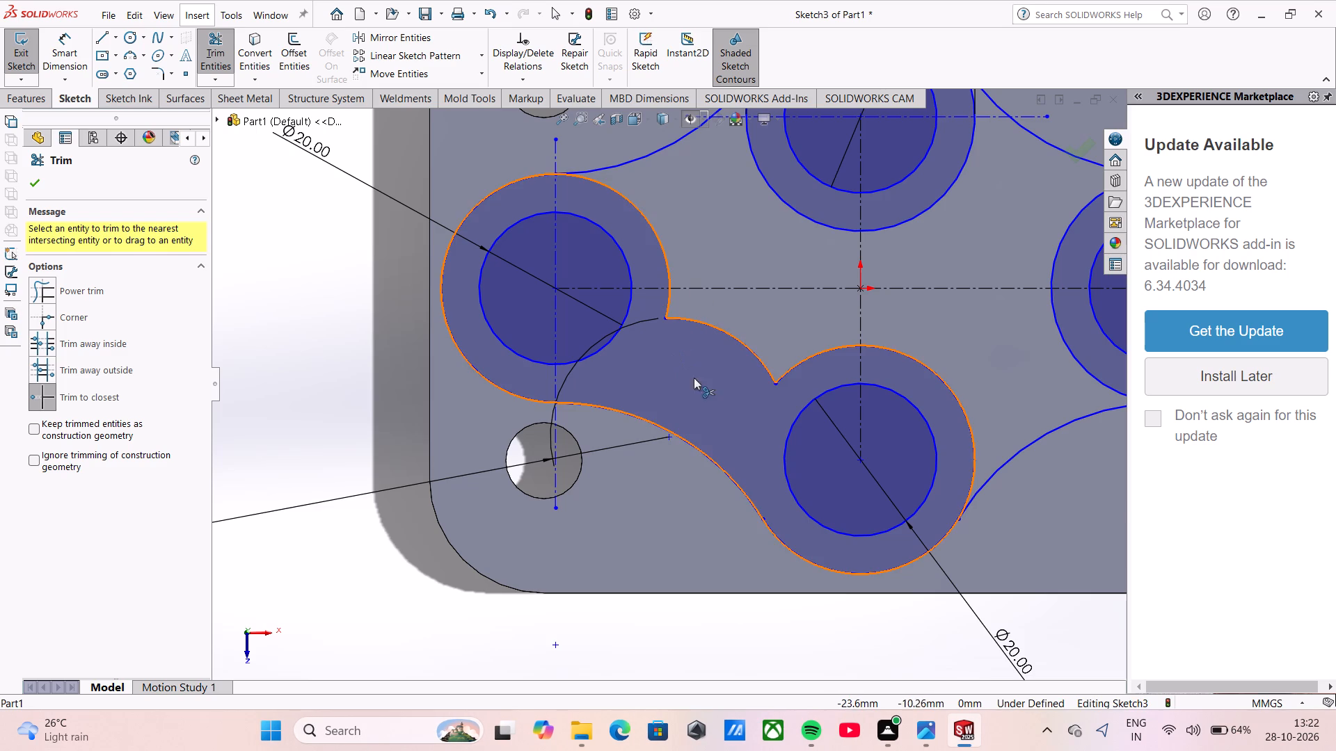
scroll(706, 323, "up", 2)
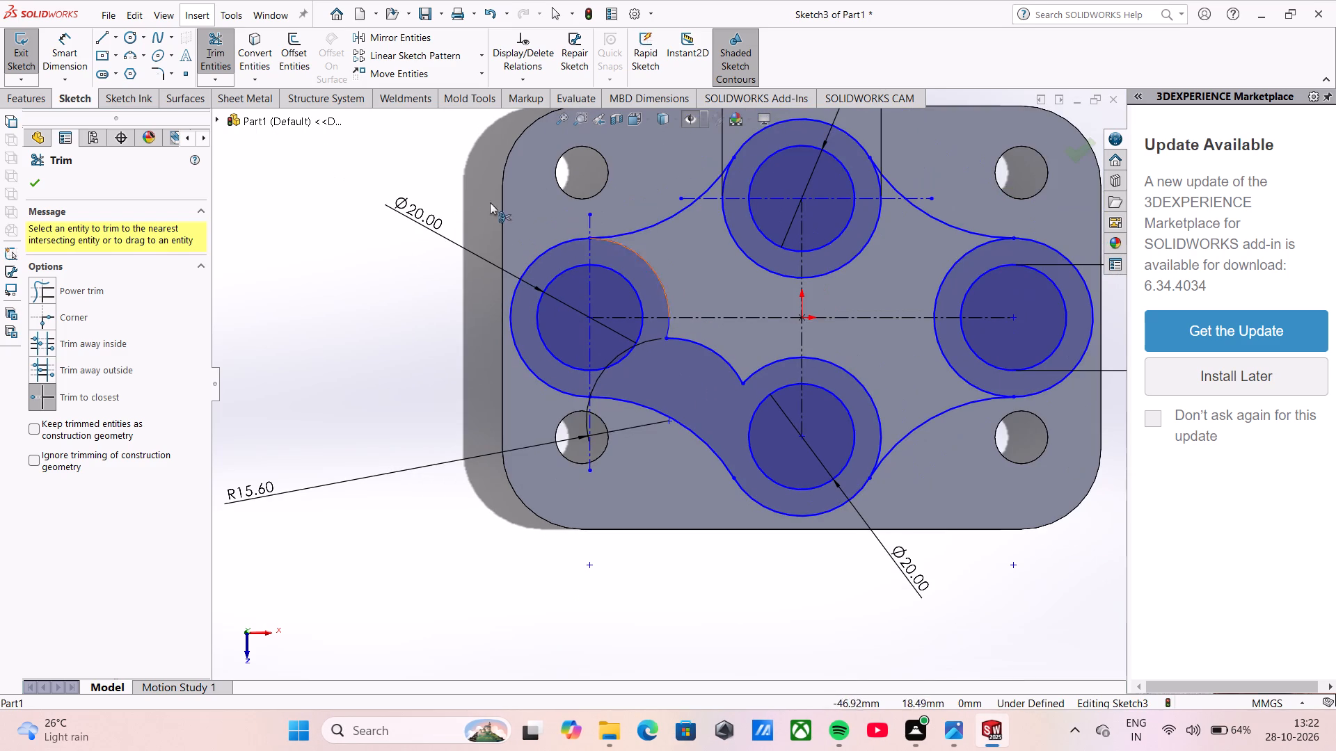
left_click(386, 37)
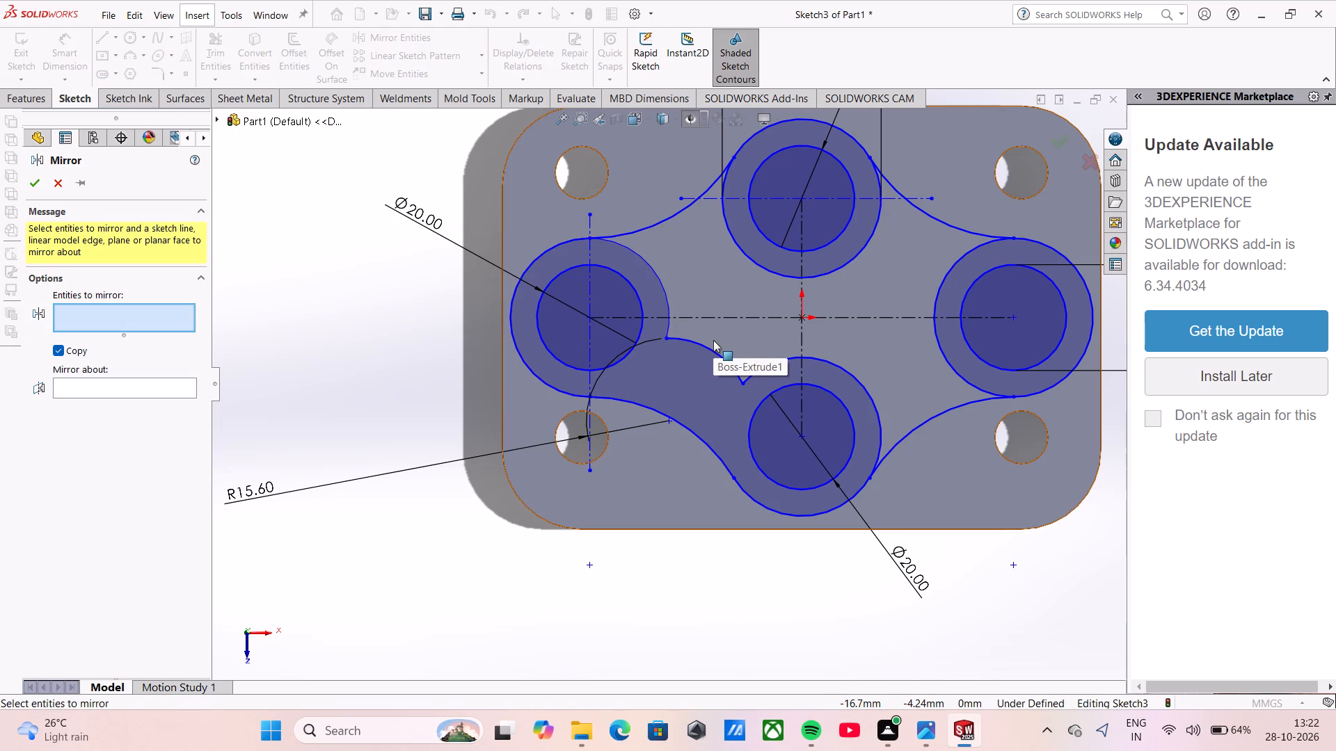
left_click(62, 185)
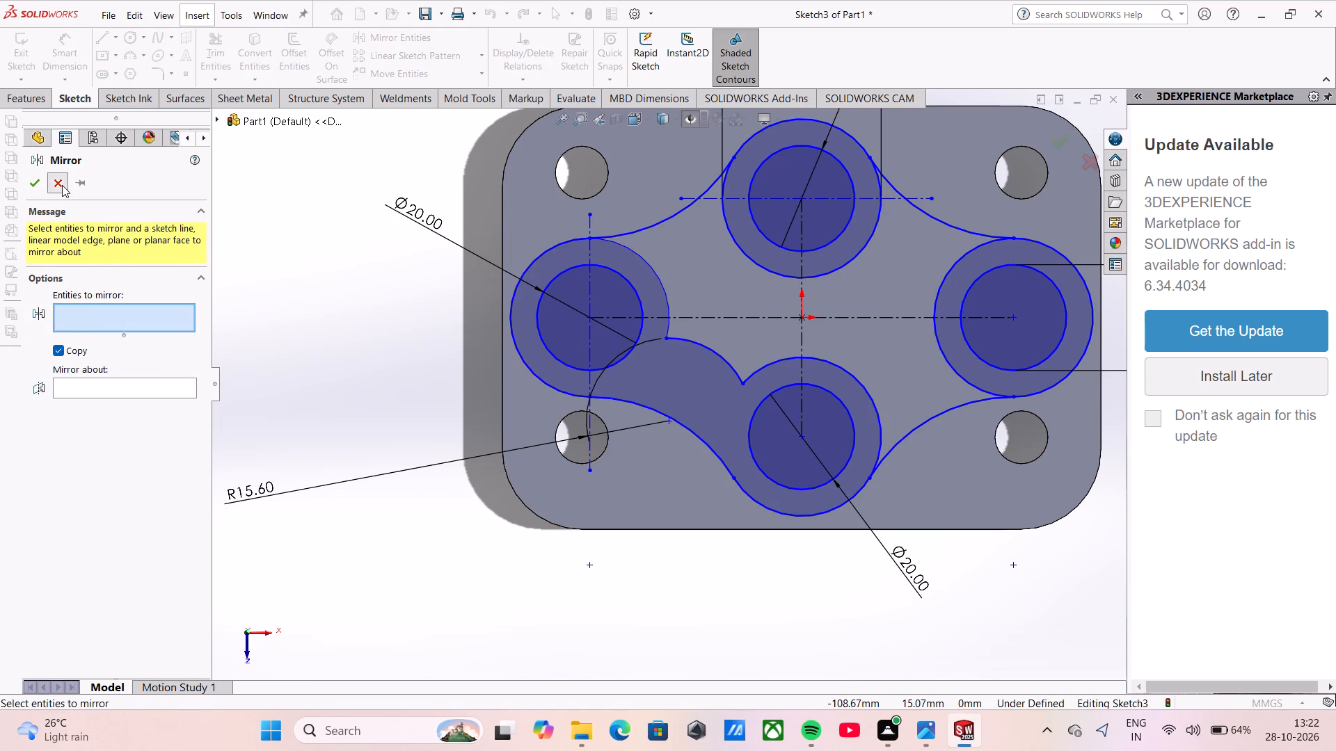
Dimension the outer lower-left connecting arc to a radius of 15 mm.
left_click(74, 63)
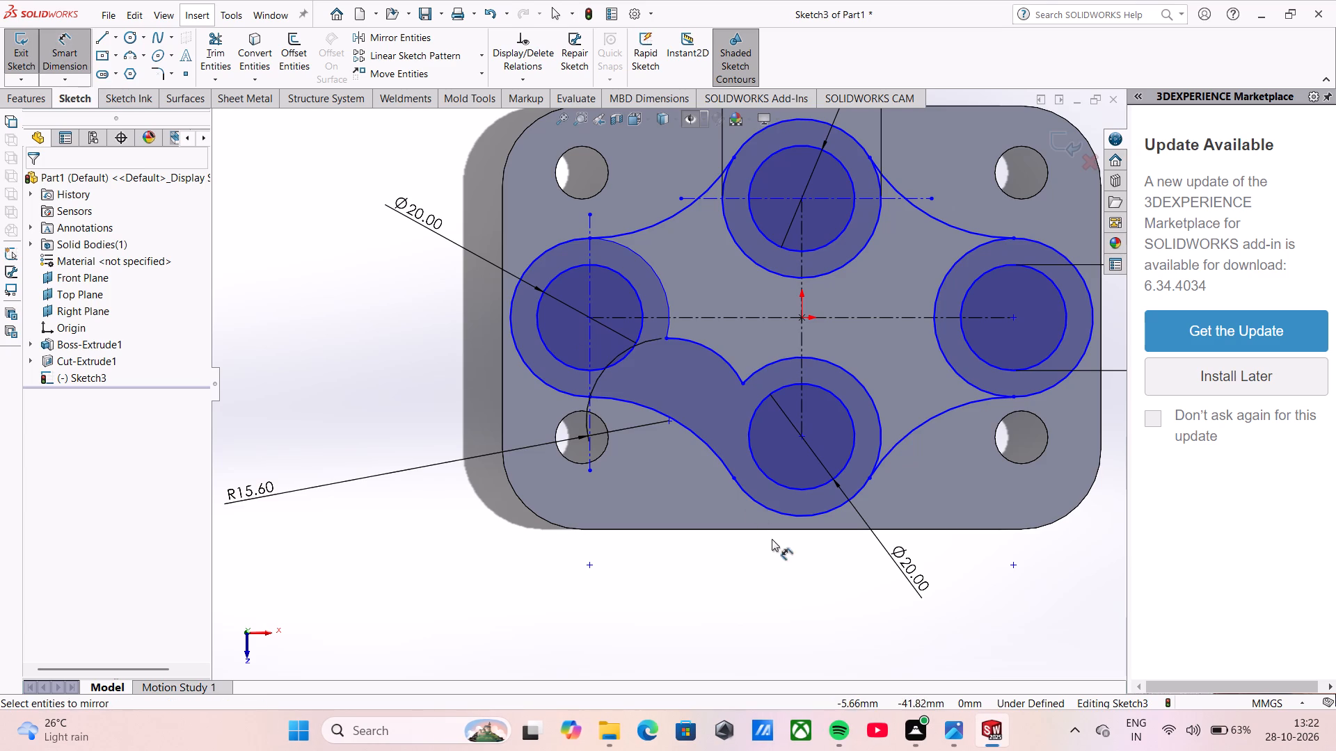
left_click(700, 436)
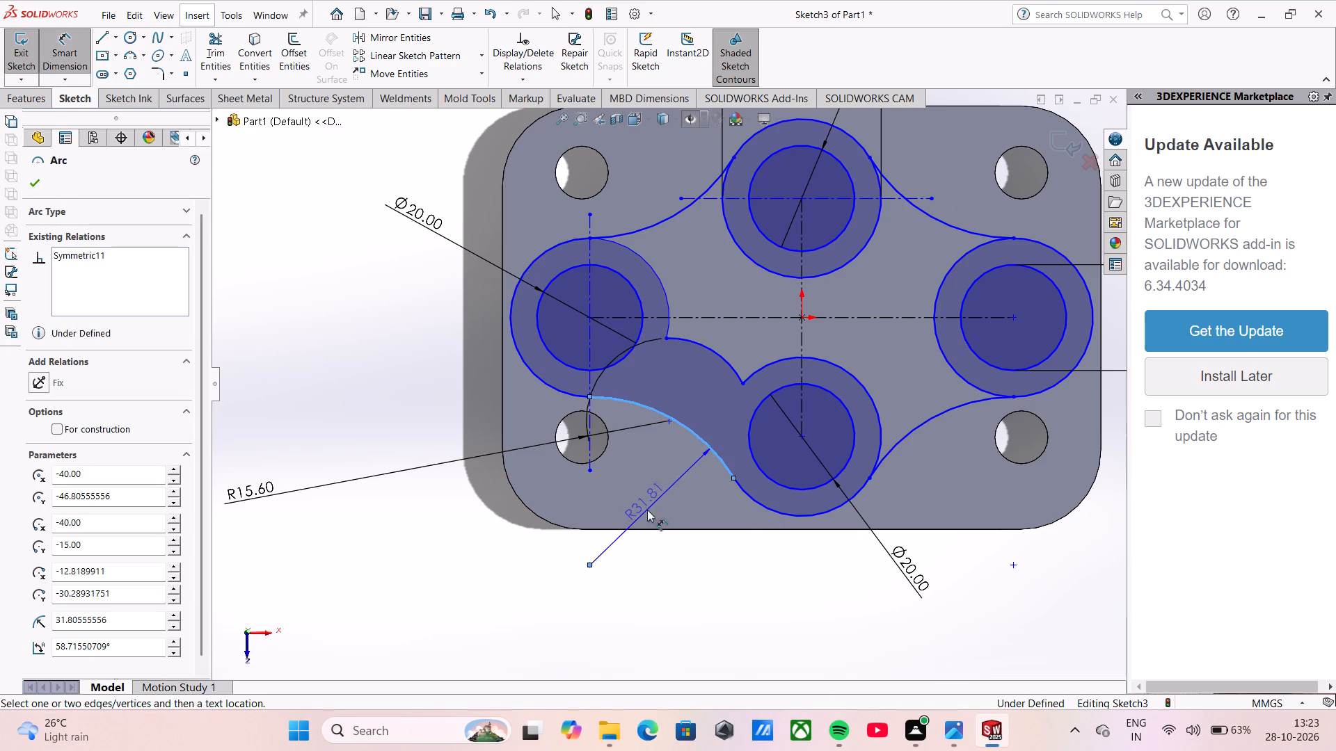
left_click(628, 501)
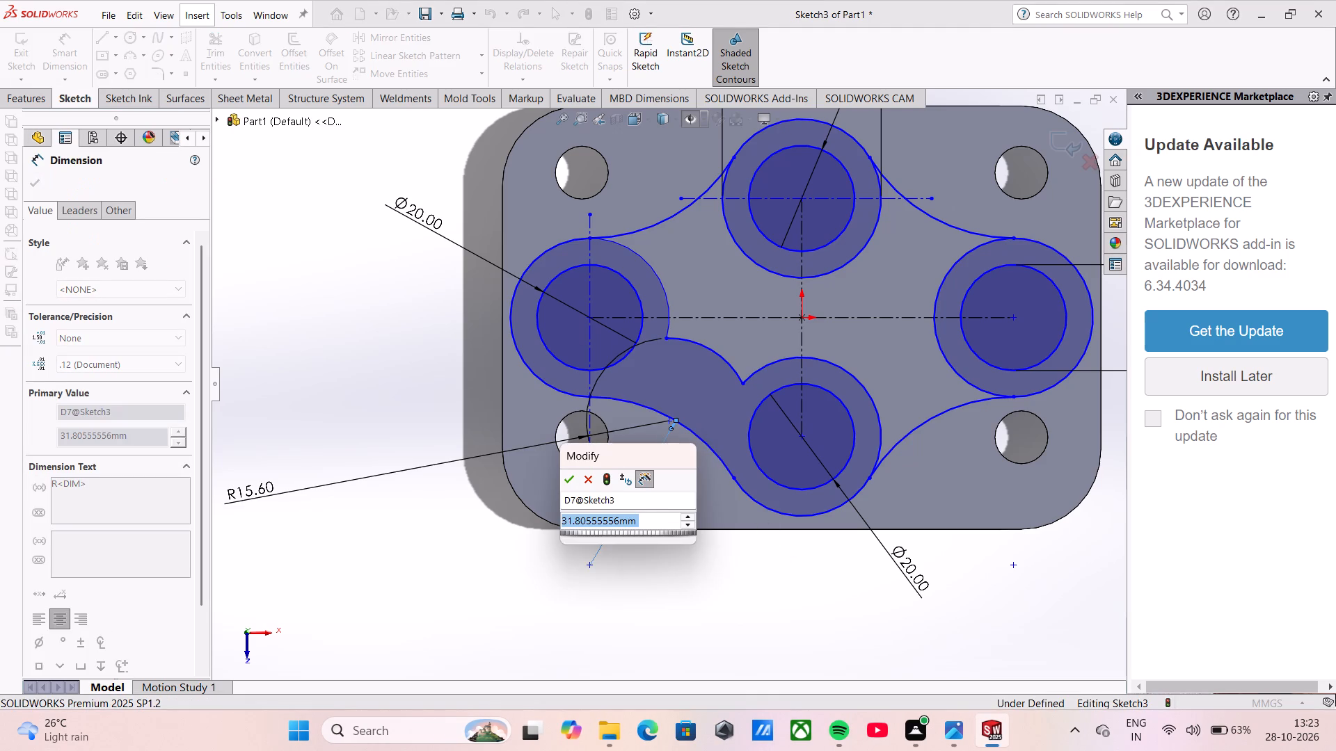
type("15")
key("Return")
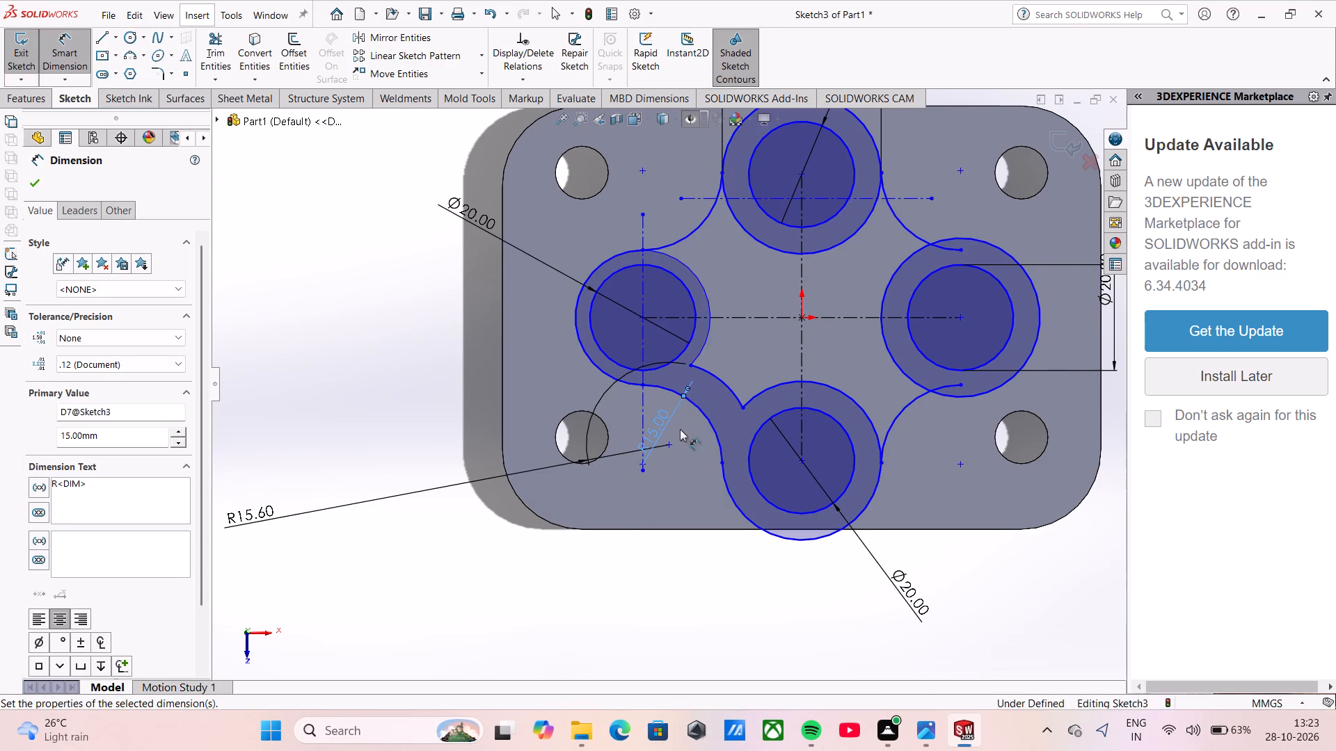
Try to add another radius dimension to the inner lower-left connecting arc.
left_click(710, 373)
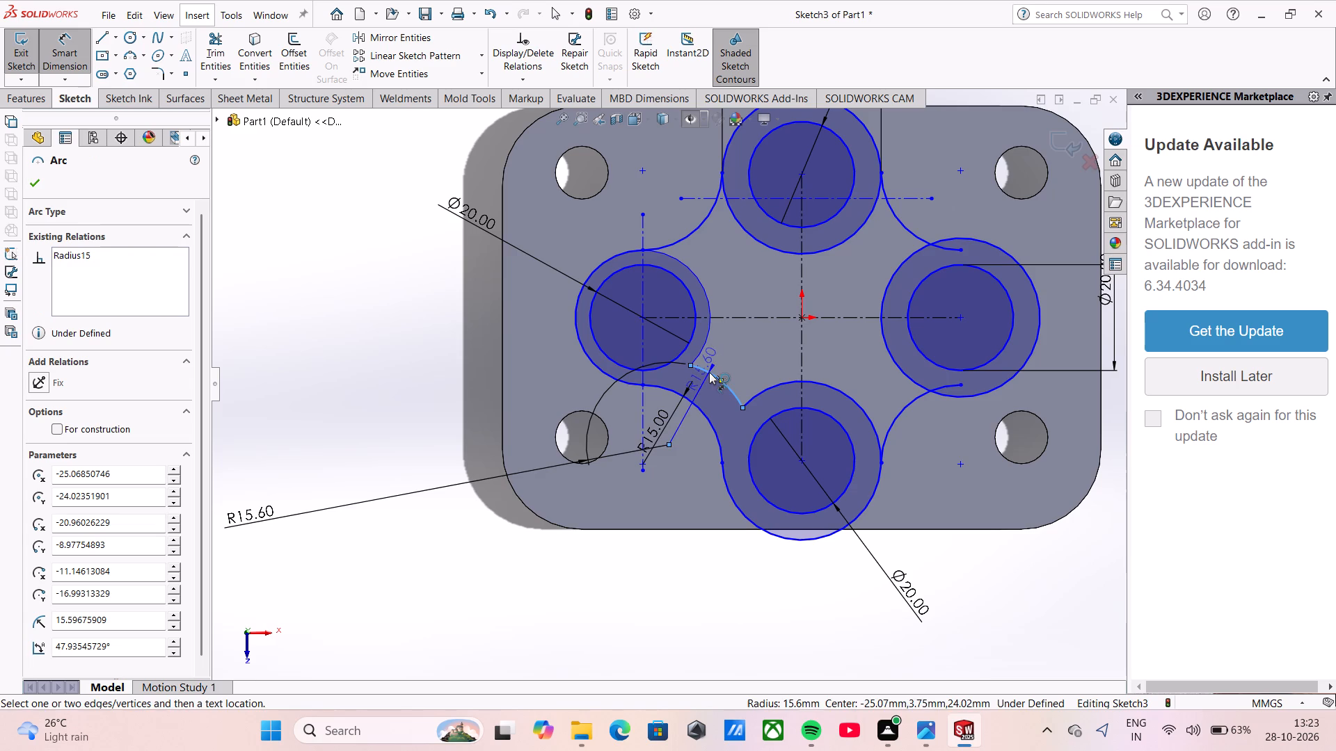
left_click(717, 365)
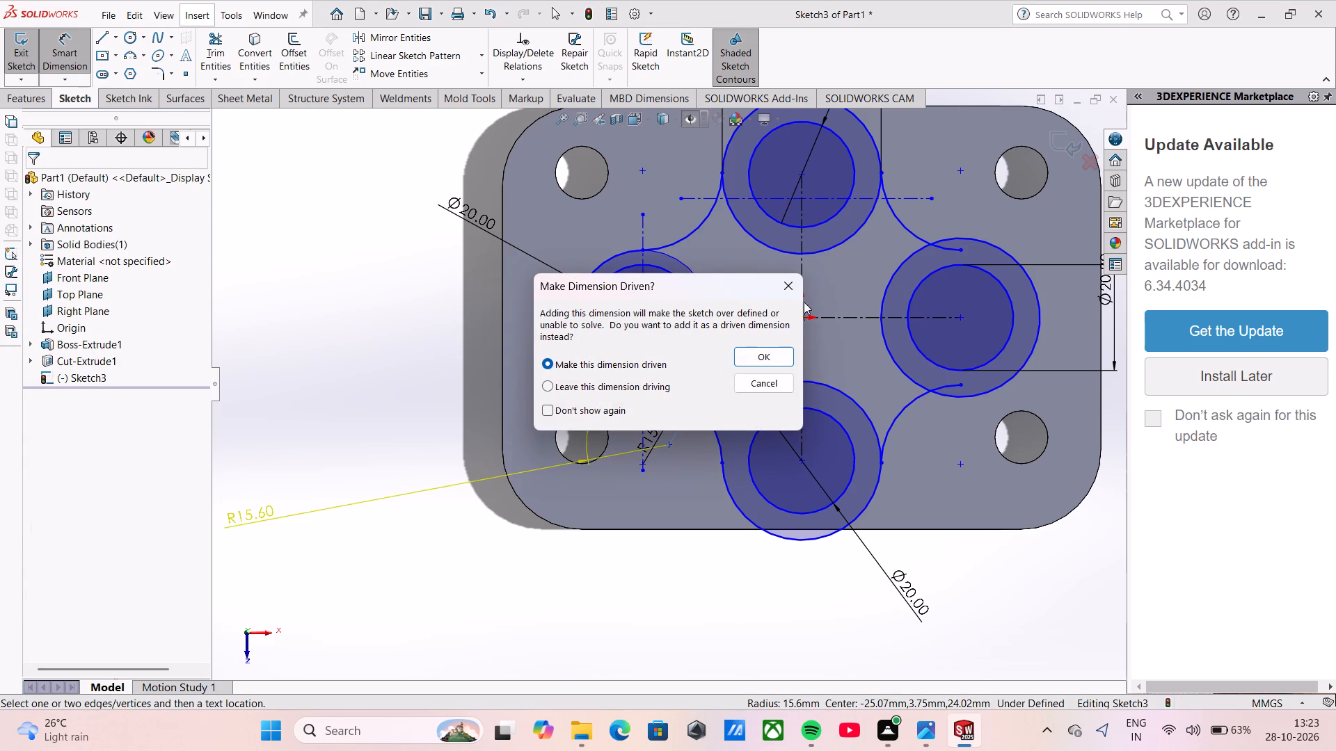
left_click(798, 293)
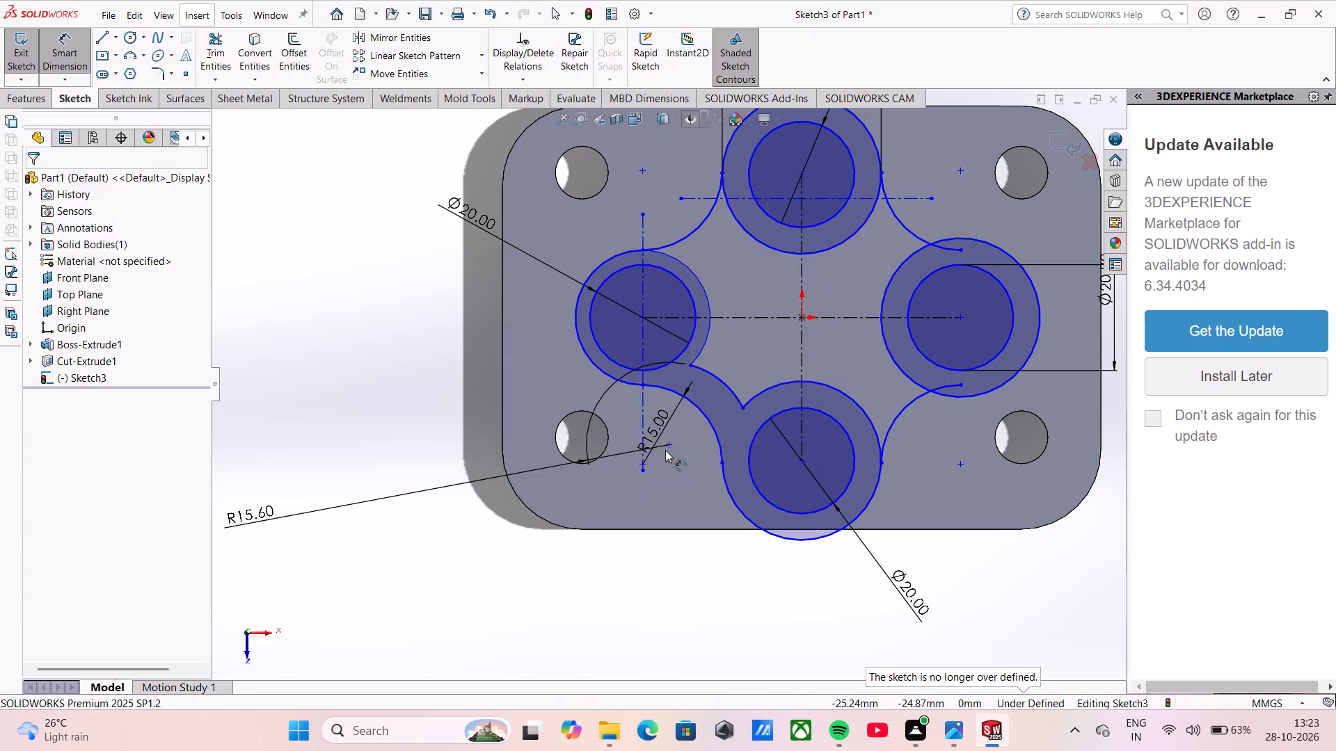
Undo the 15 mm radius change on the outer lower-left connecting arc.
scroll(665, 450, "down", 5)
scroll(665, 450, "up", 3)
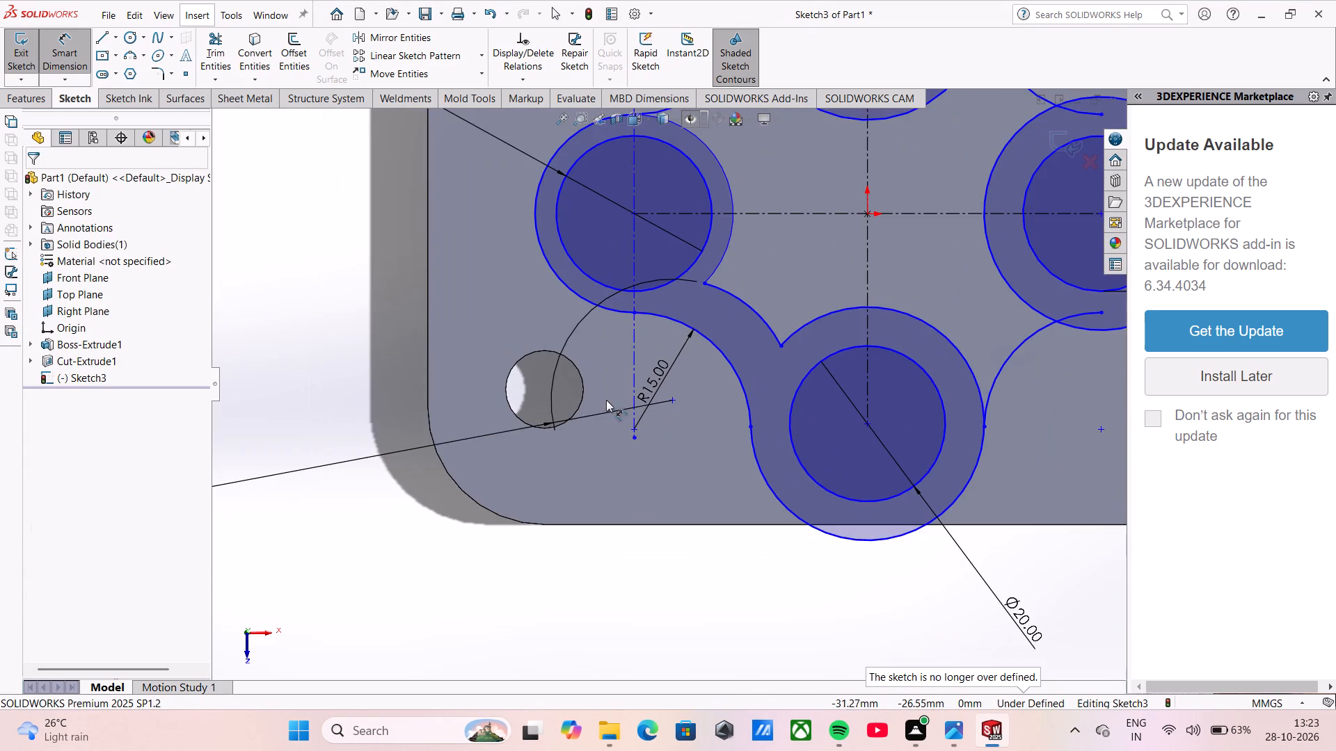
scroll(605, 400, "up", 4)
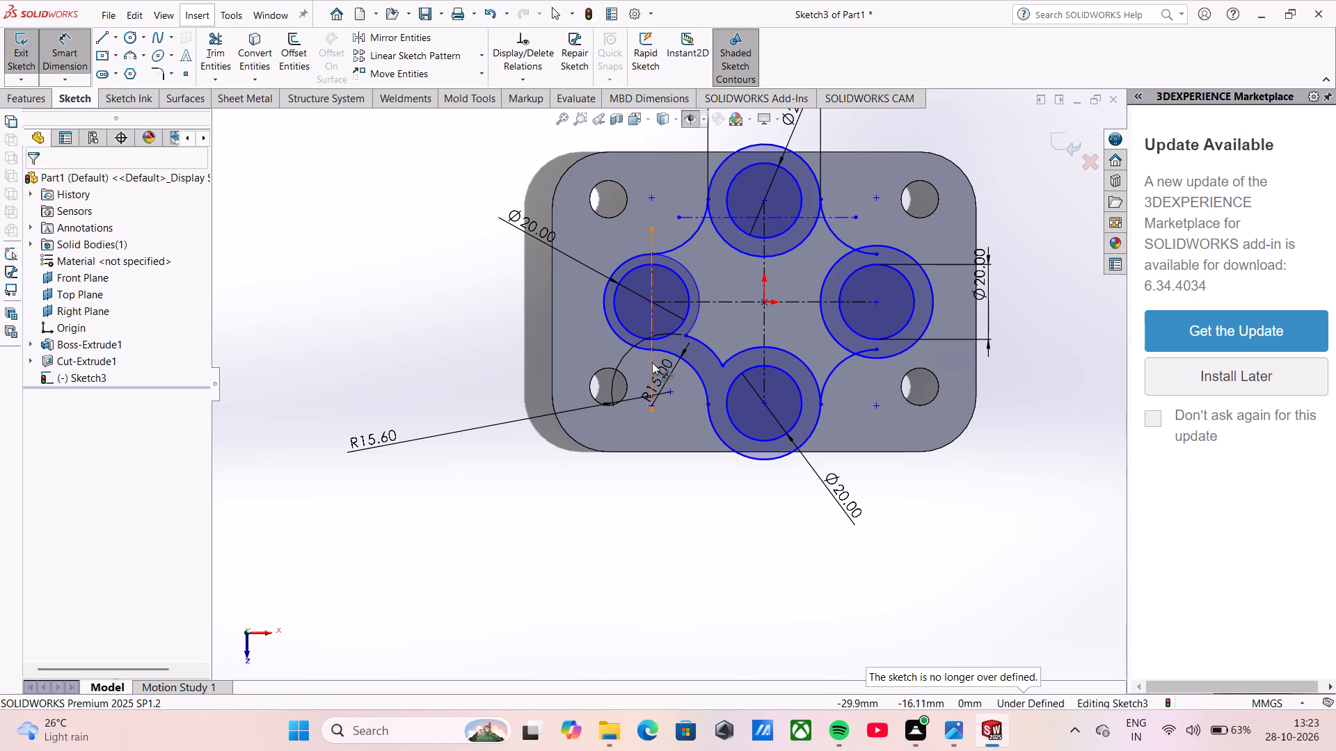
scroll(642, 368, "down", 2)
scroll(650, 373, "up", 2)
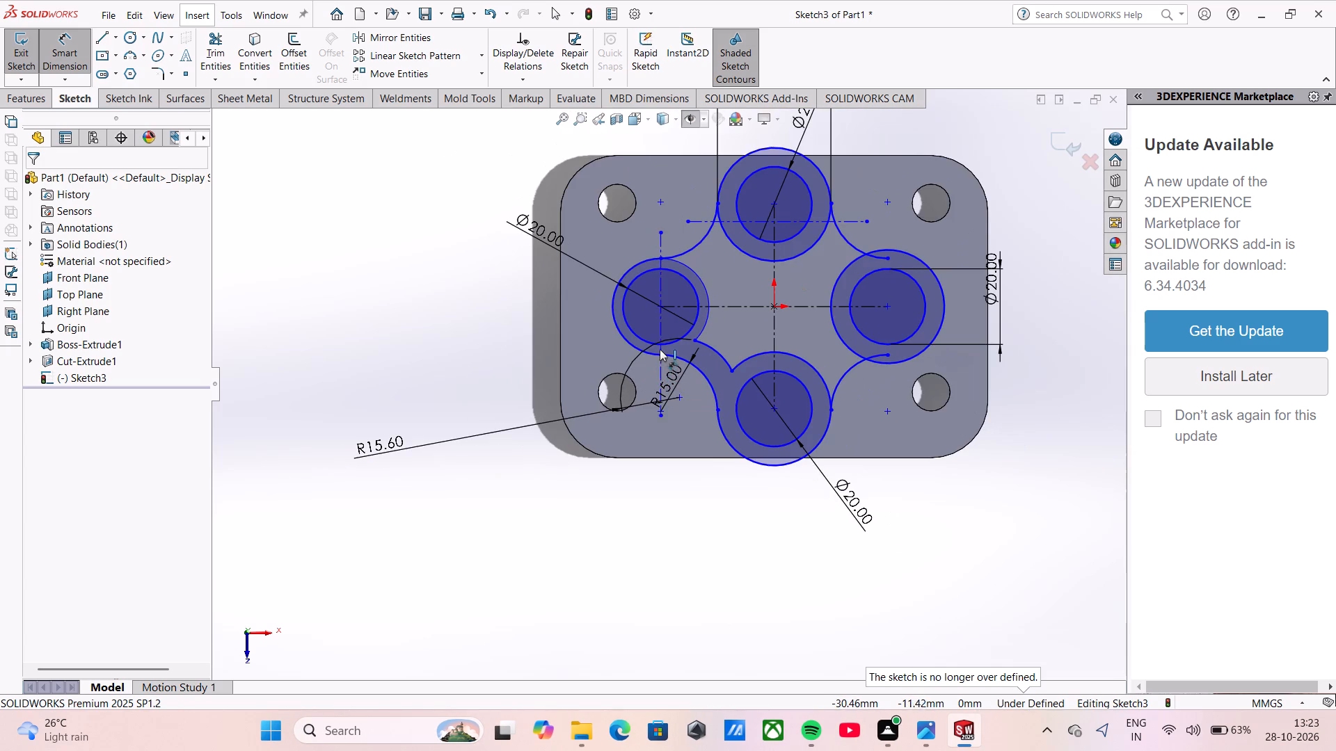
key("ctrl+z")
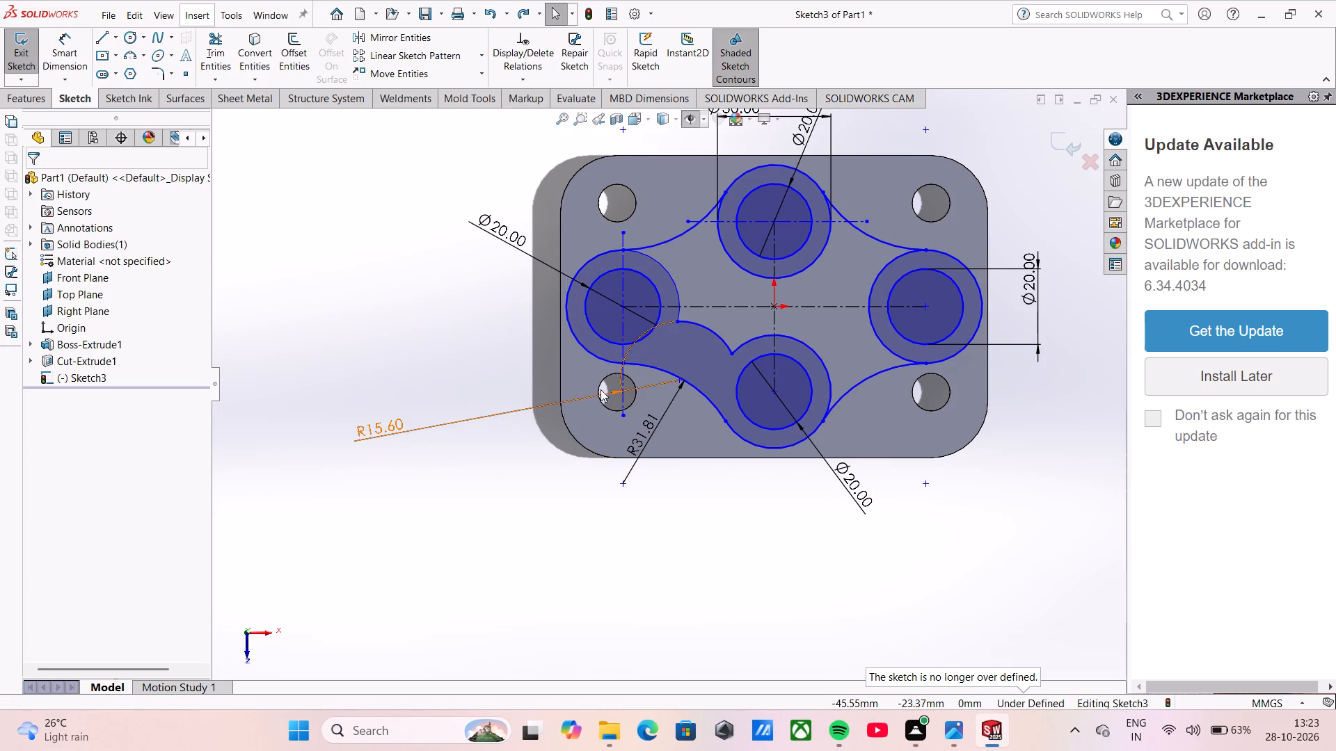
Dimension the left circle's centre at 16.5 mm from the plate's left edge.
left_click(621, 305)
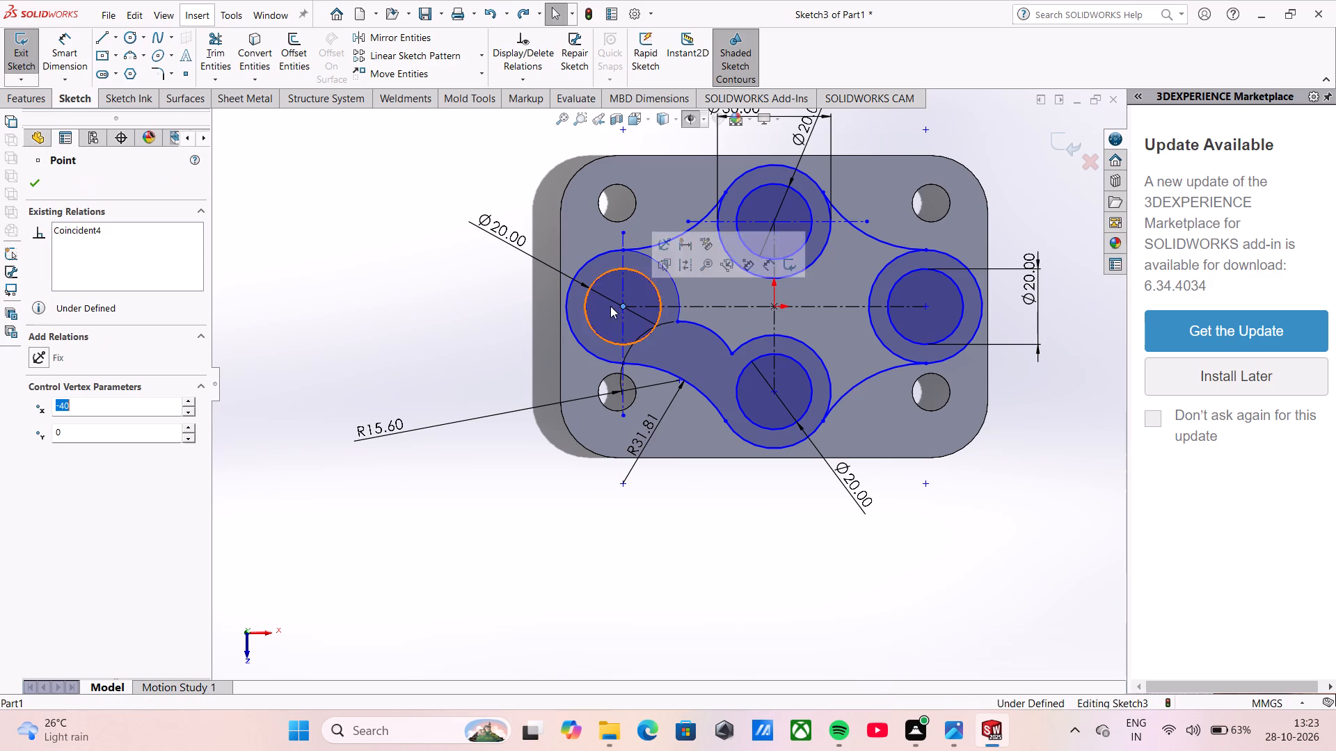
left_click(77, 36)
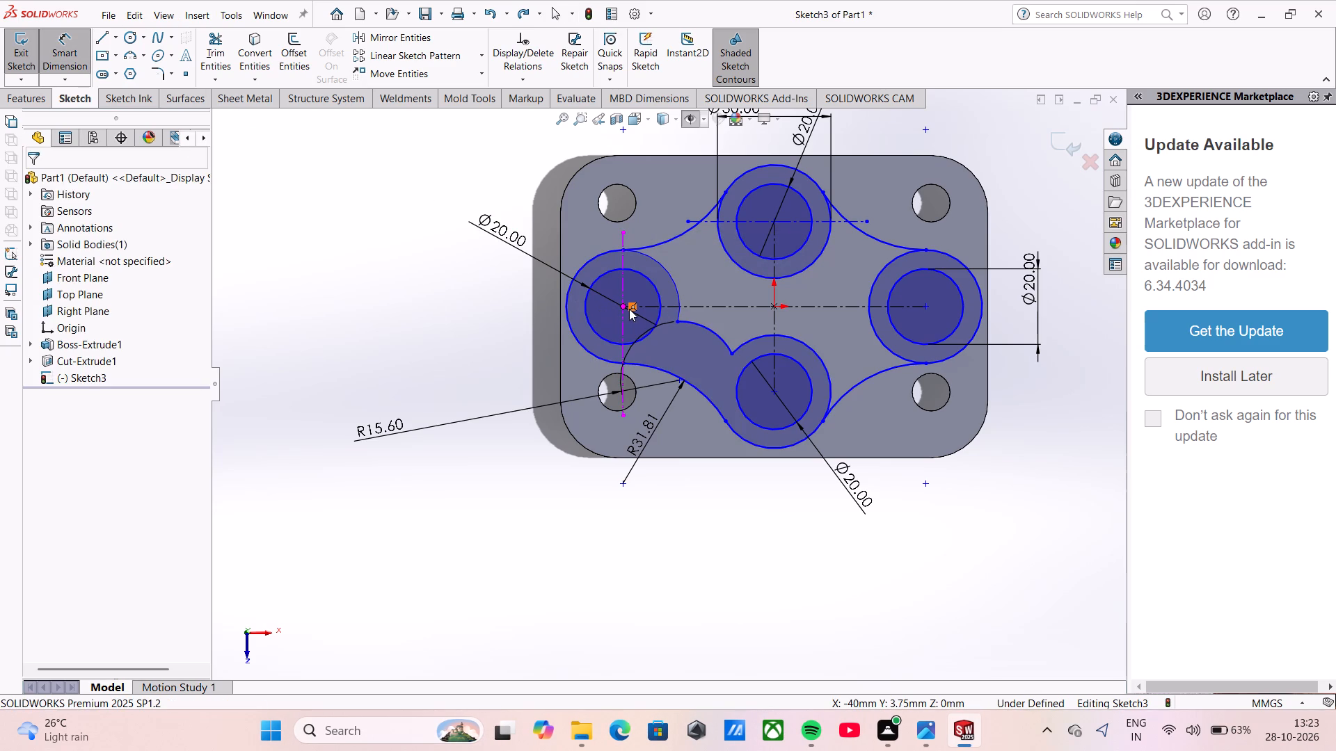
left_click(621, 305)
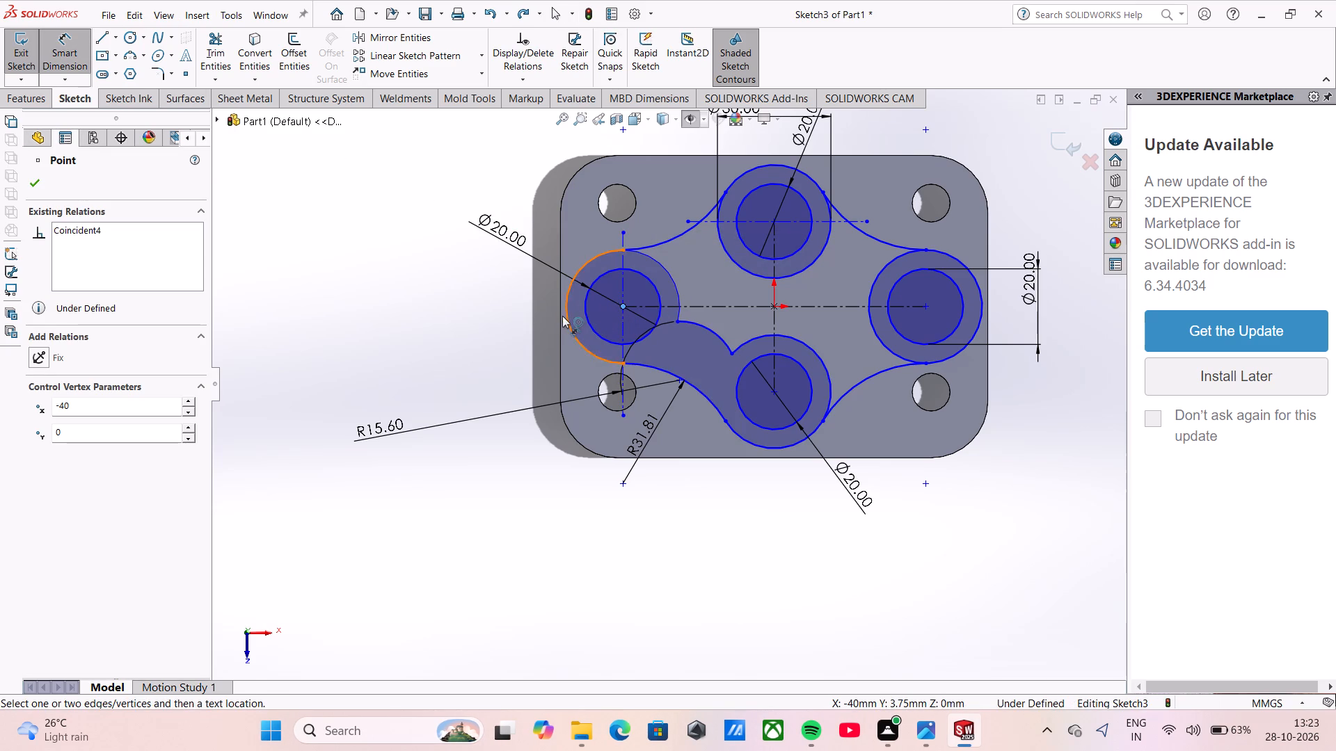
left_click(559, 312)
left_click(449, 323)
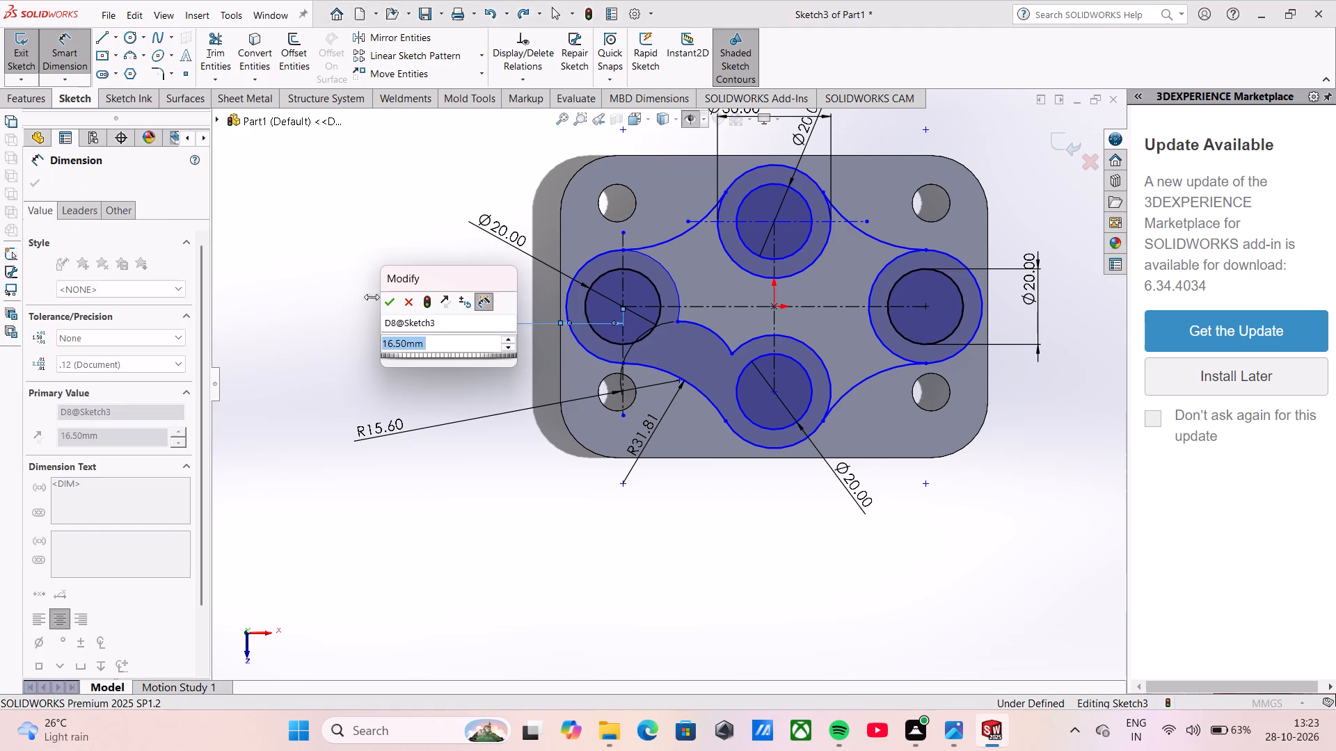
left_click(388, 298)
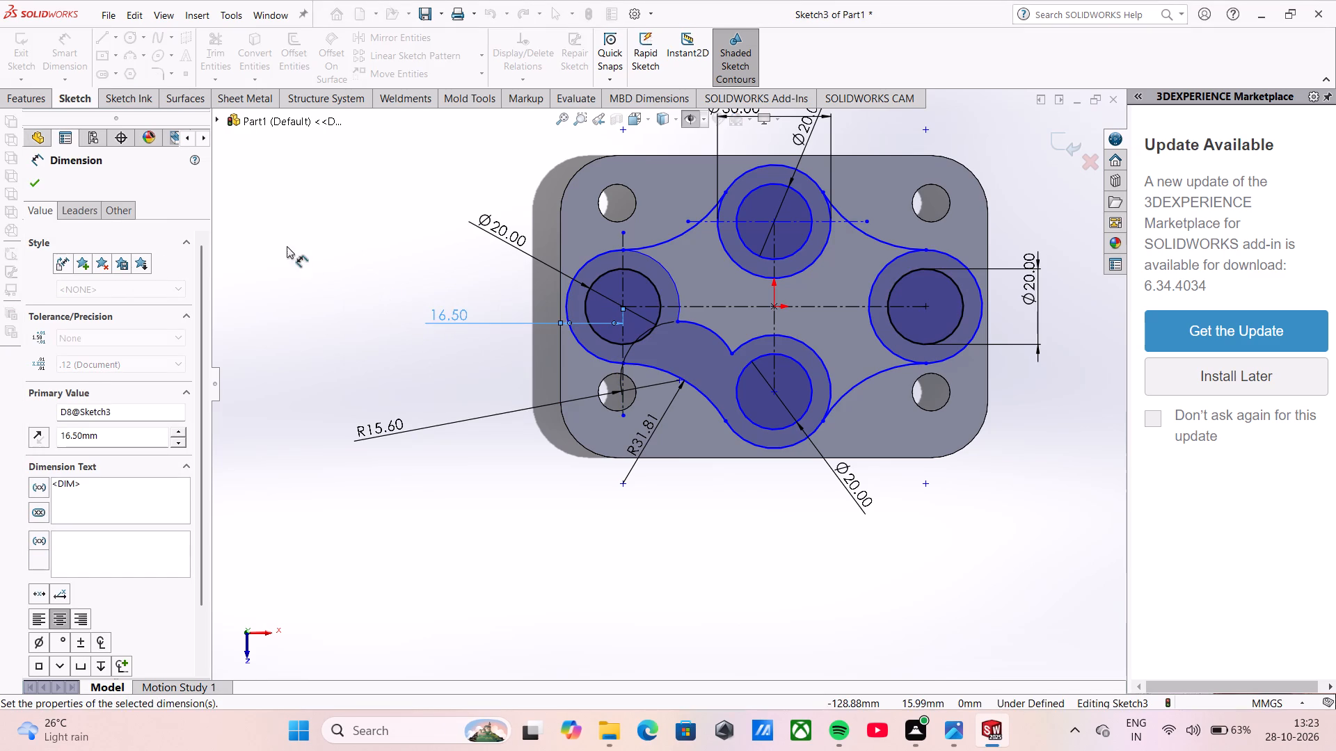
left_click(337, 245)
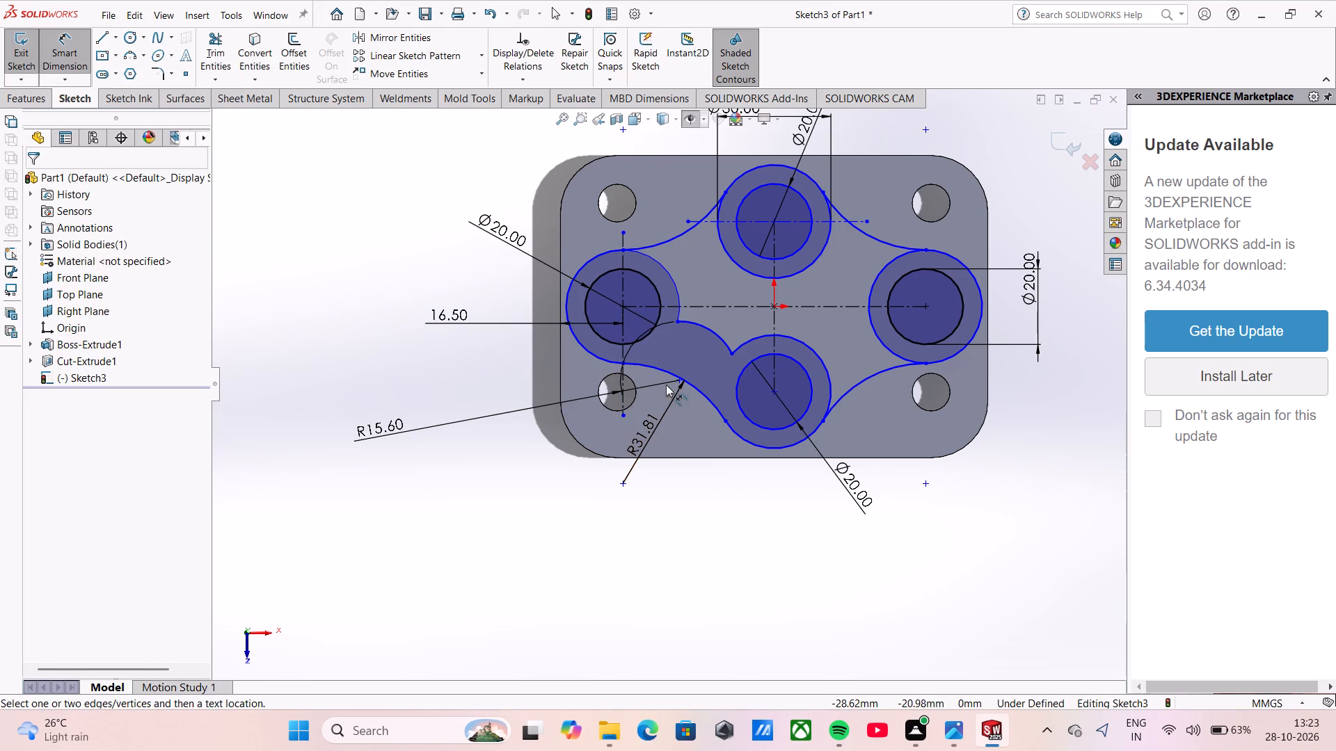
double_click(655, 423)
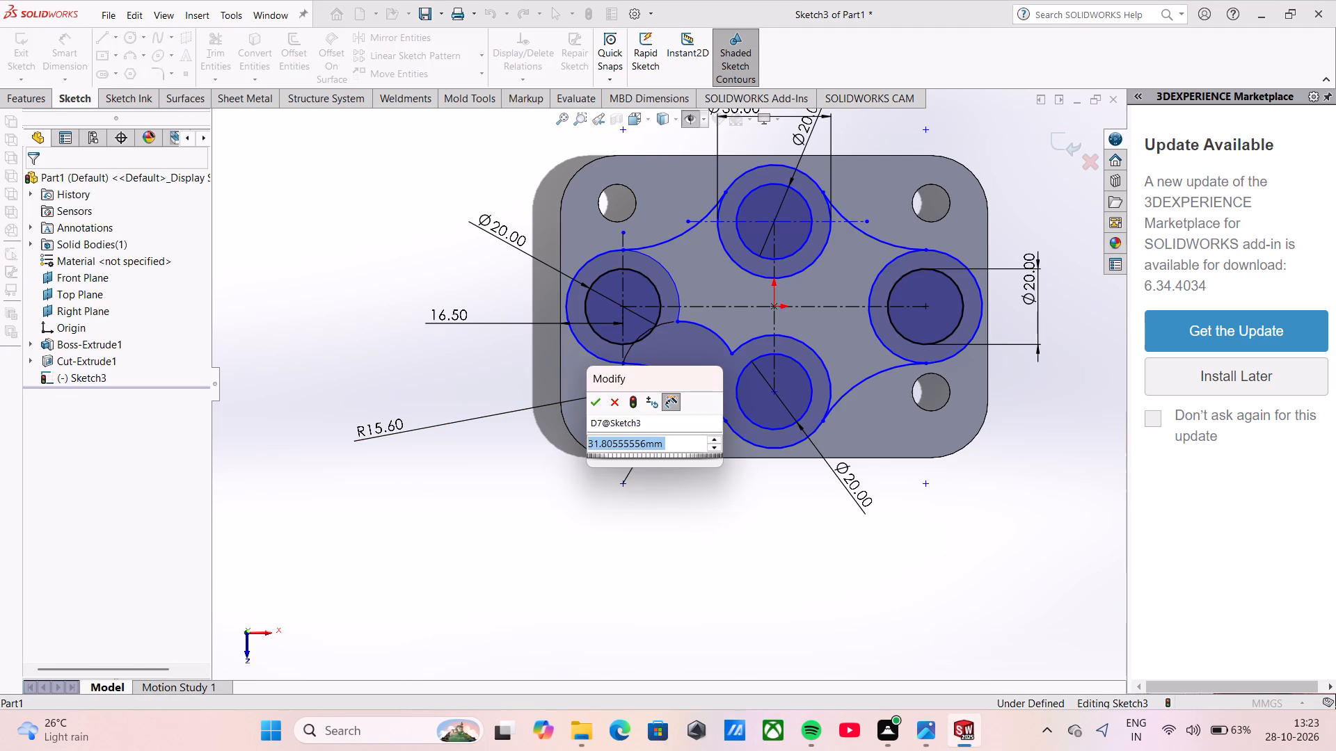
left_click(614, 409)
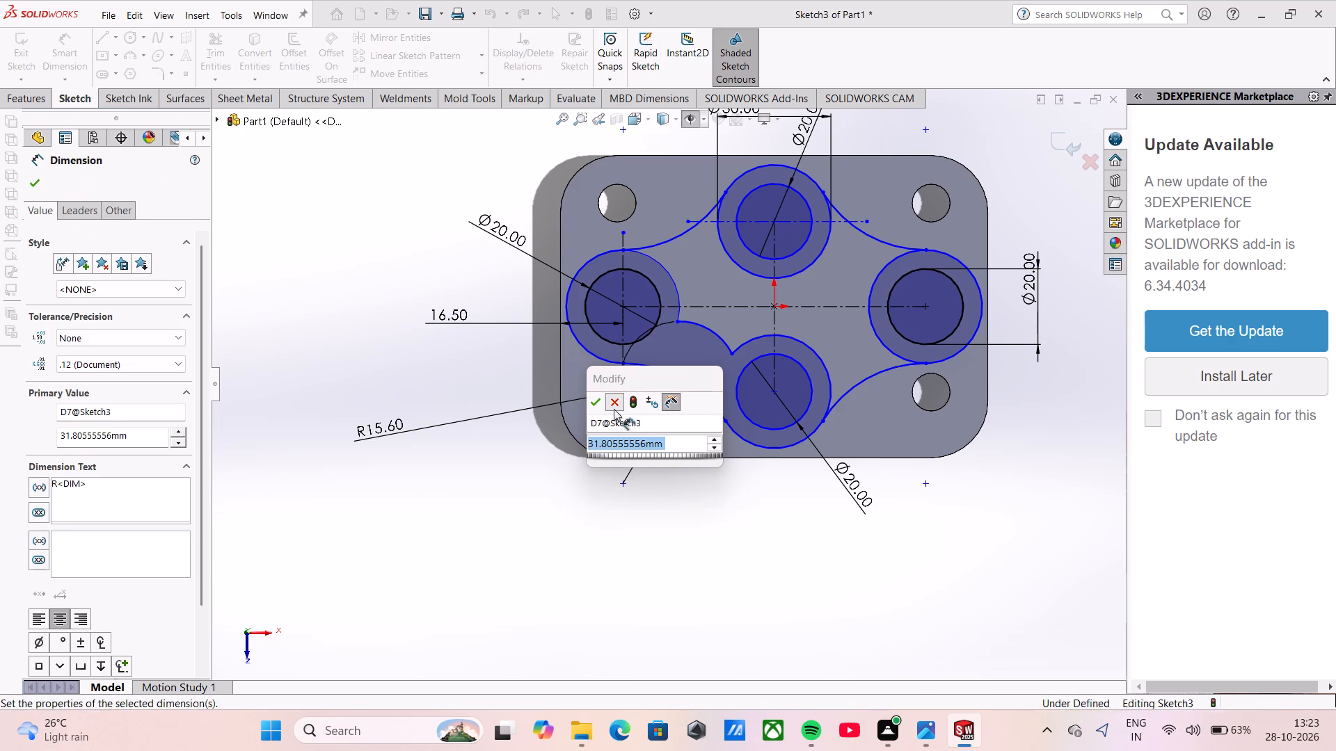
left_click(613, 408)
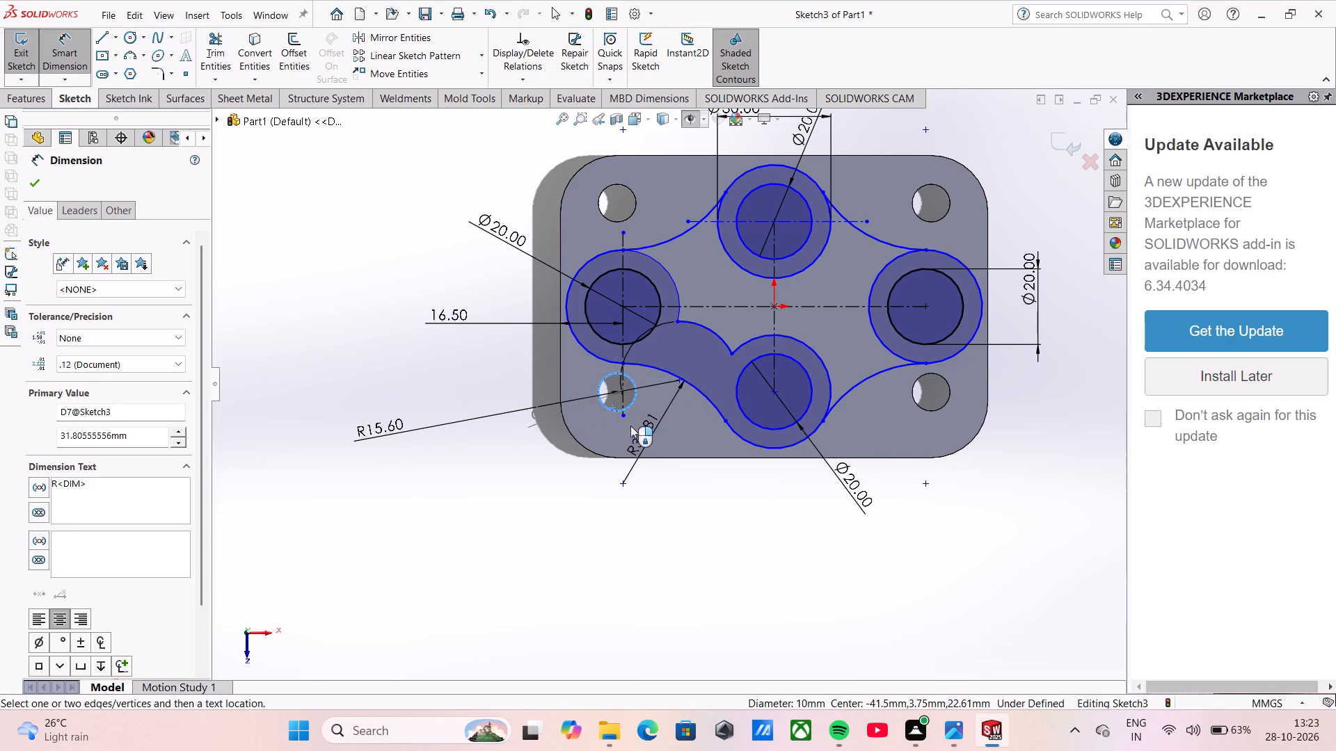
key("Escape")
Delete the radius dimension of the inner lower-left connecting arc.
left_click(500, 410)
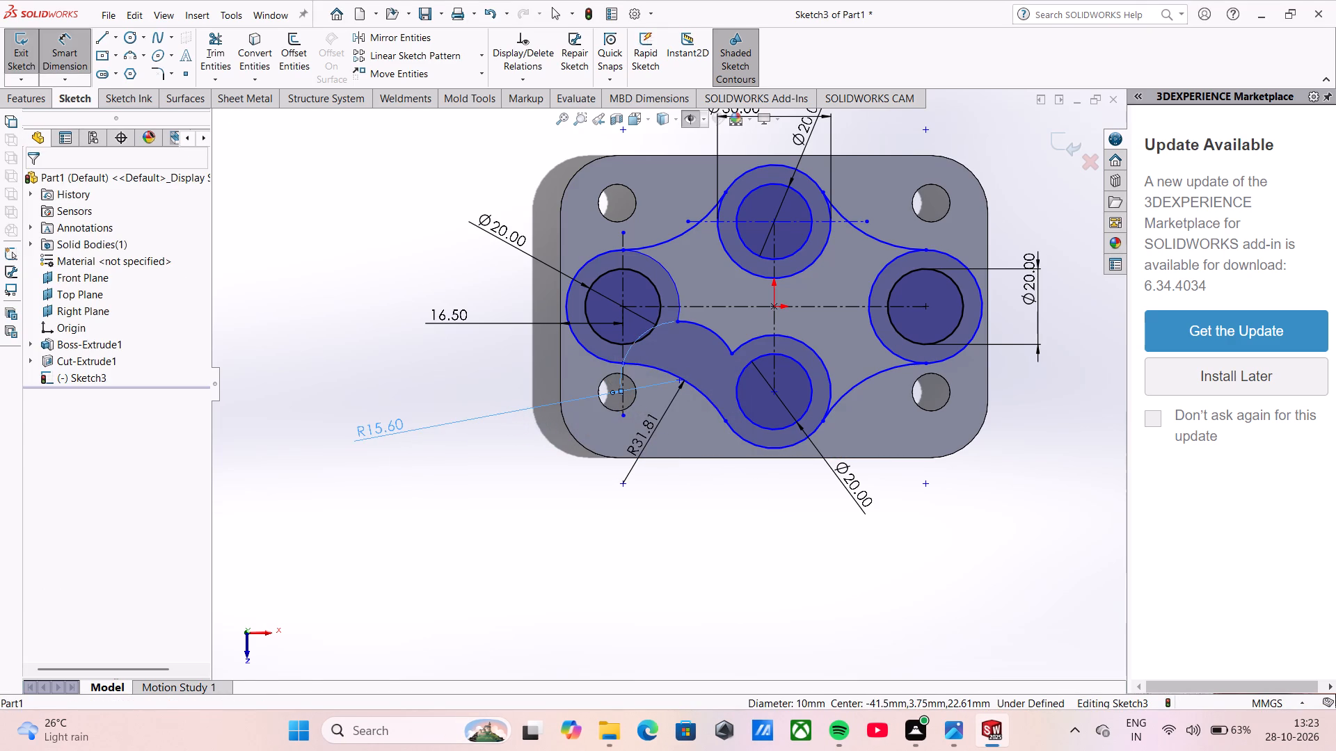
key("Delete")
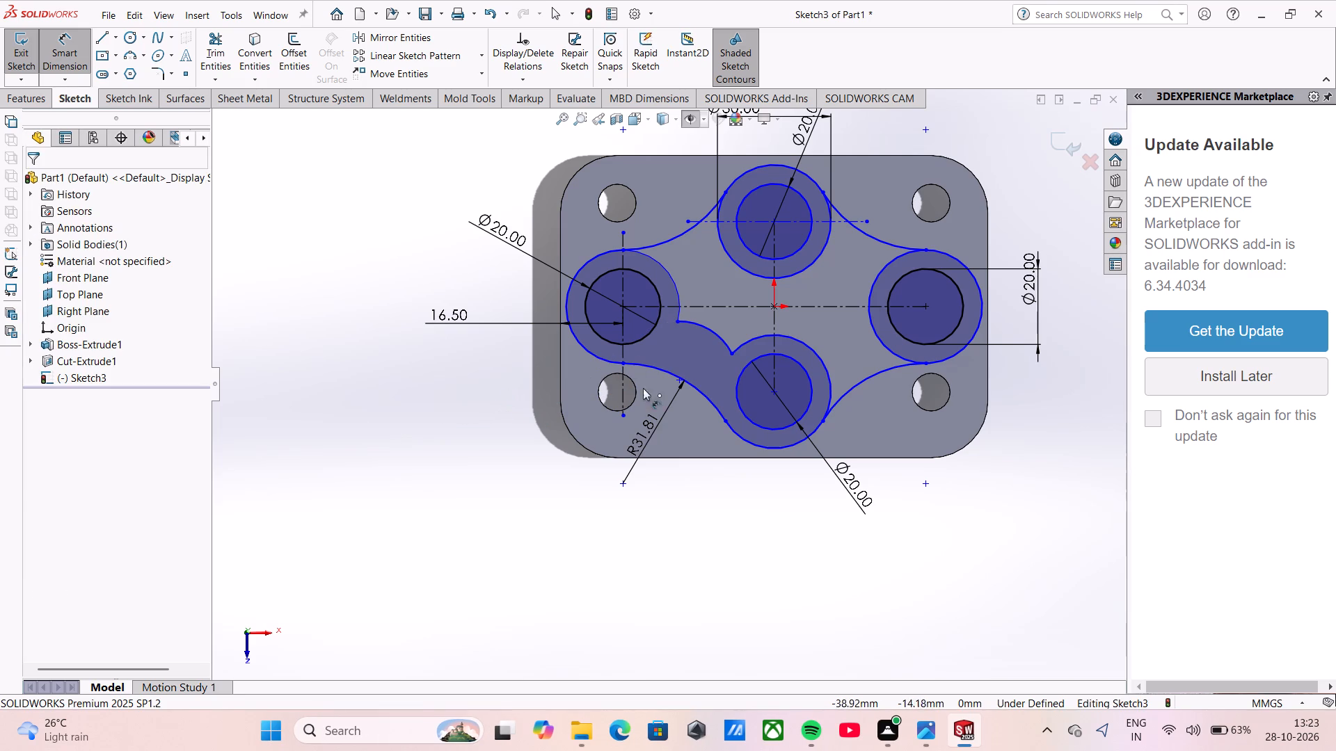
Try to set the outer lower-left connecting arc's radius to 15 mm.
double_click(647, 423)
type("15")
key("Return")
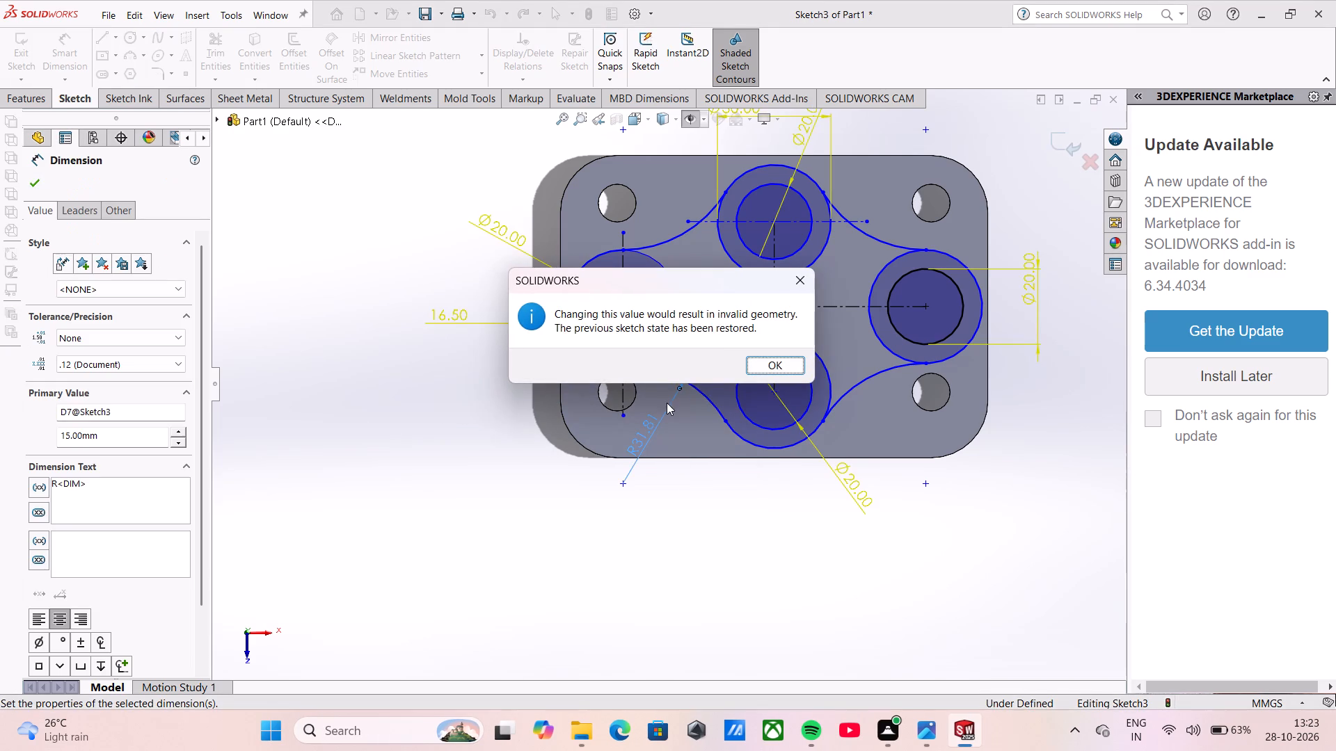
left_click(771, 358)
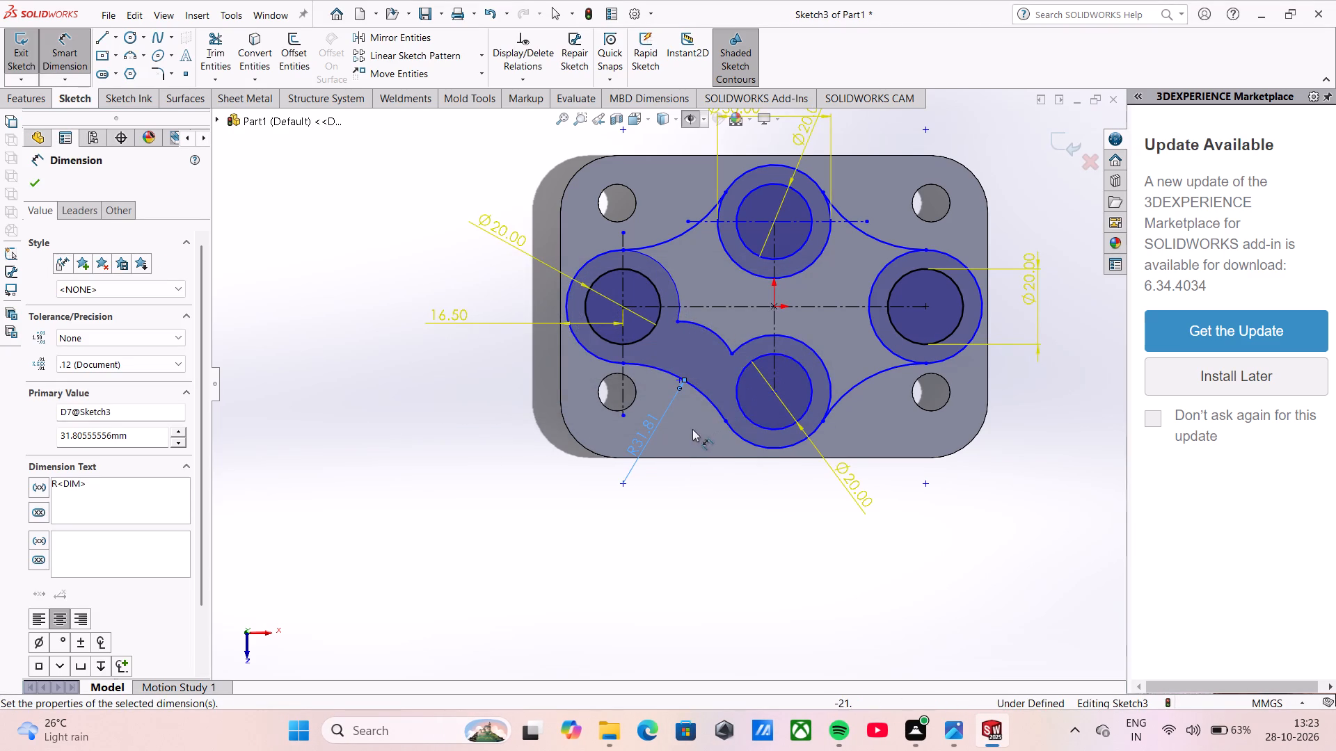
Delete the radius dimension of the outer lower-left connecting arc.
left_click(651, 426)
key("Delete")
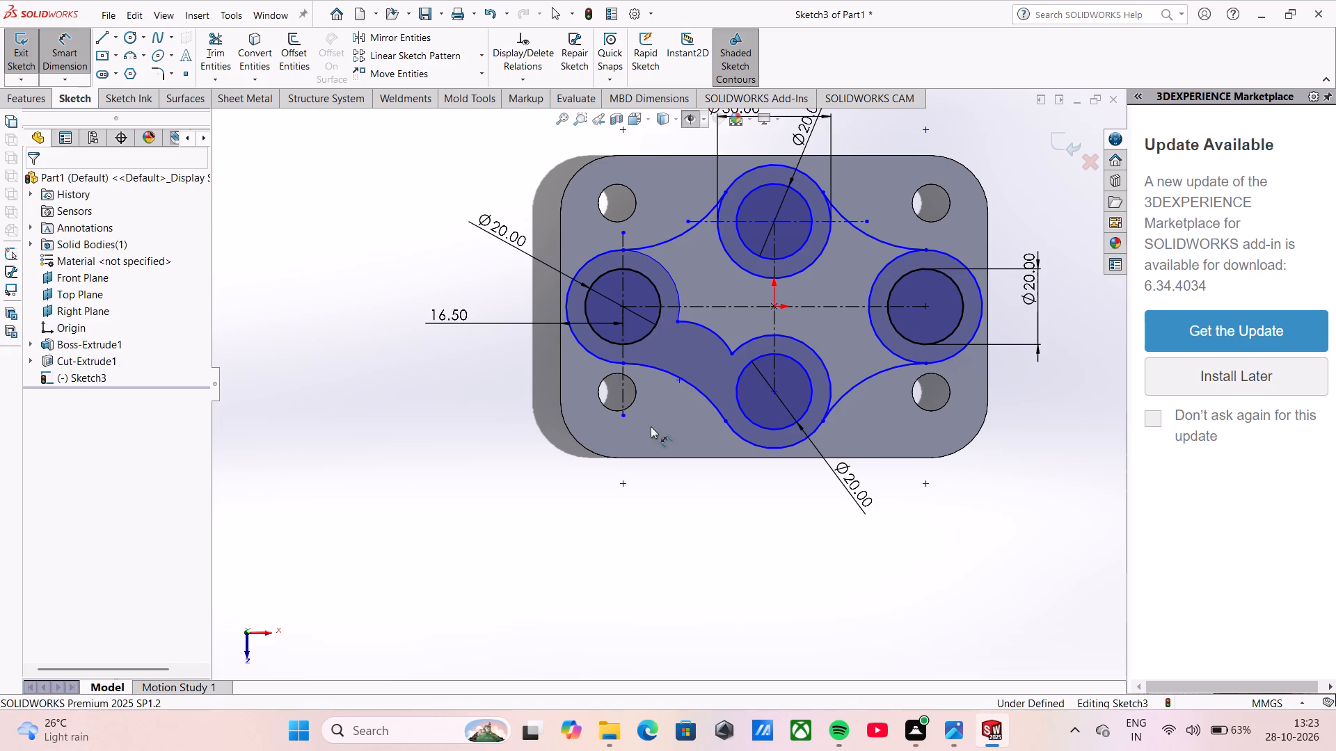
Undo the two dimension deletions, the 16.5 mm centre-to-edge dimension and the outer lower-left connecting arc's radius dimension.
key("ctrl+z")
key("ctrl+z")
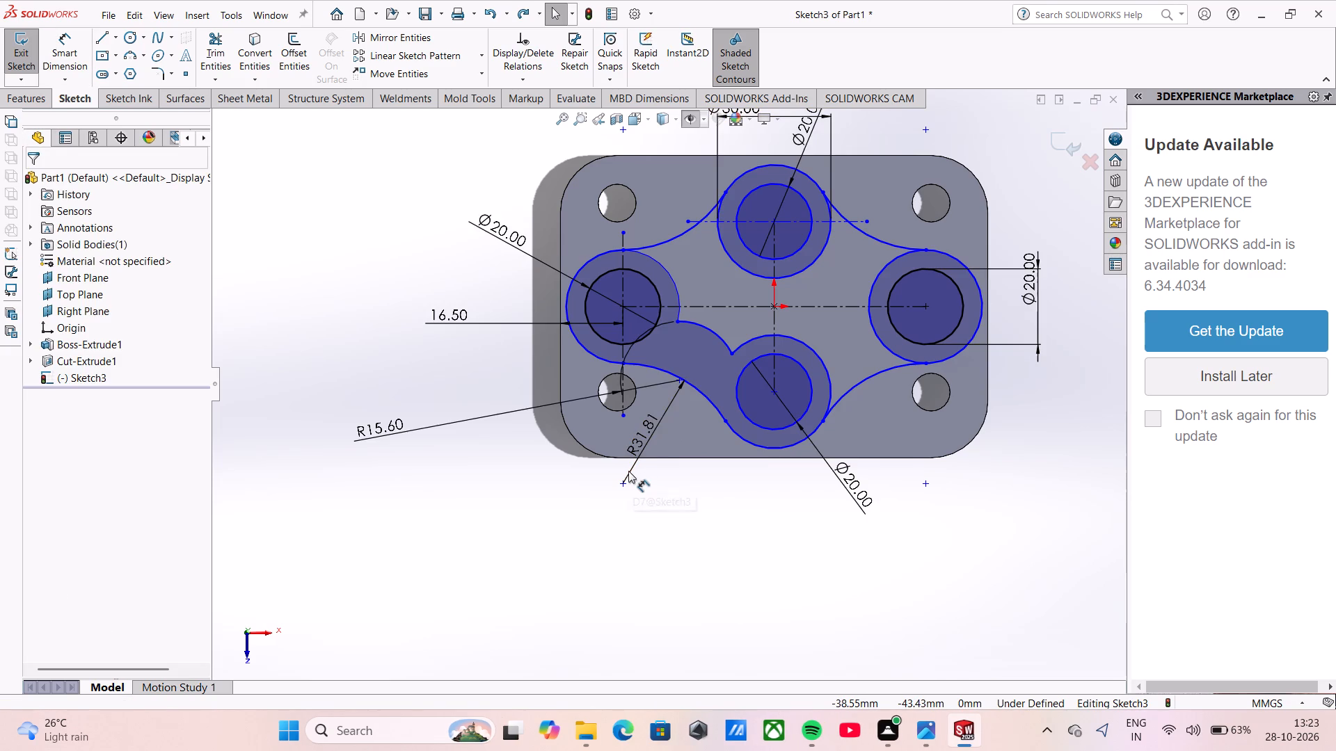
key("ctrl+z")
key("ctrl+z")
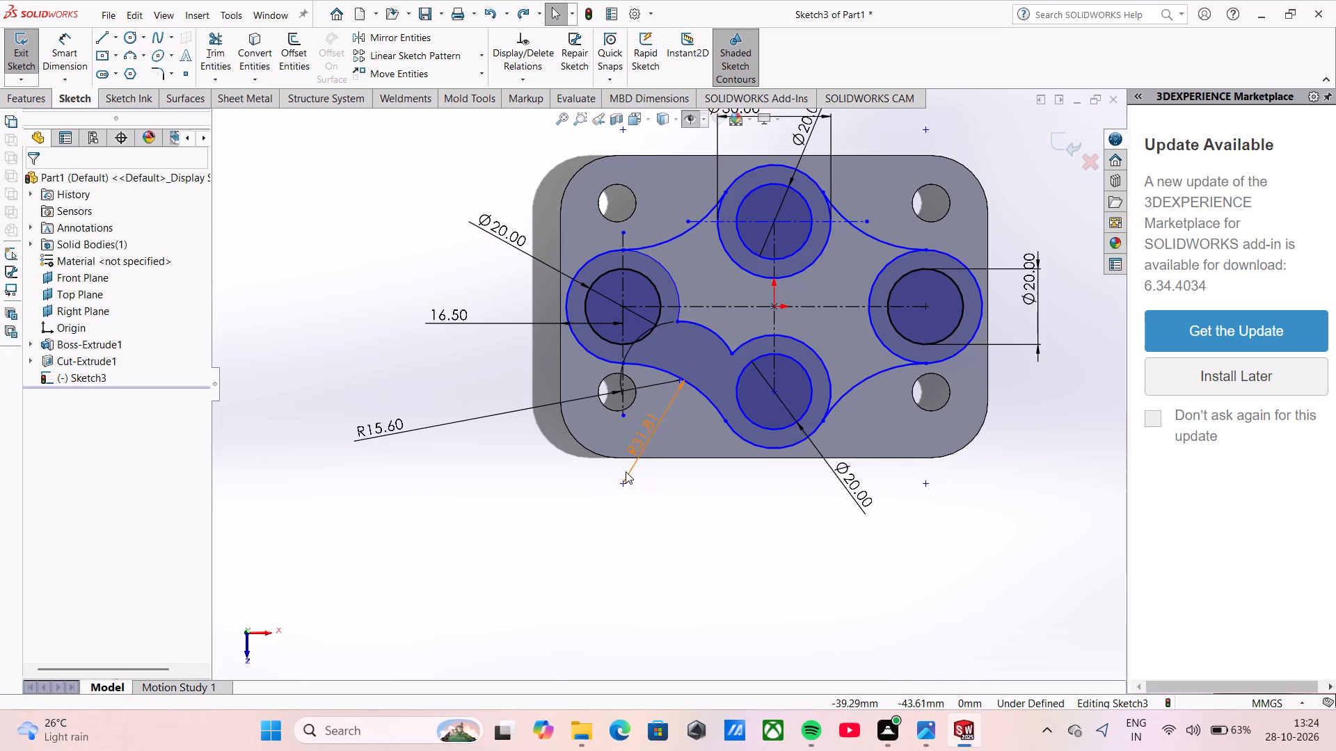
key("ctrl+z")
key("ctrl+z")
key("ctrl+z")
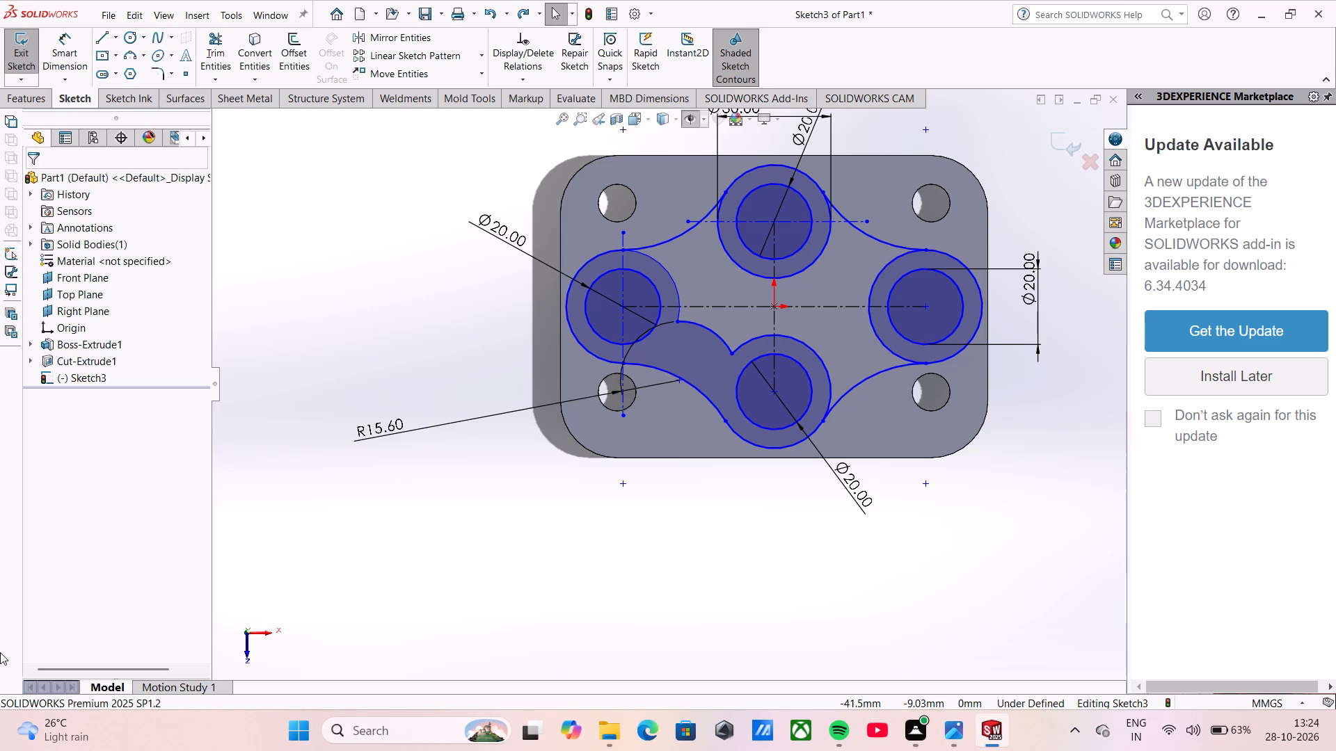
Undo back past the inner connecting arc and the mirrored outer arcs, keeping only the upper-left outer connecting arc.
key("ctrl+z")
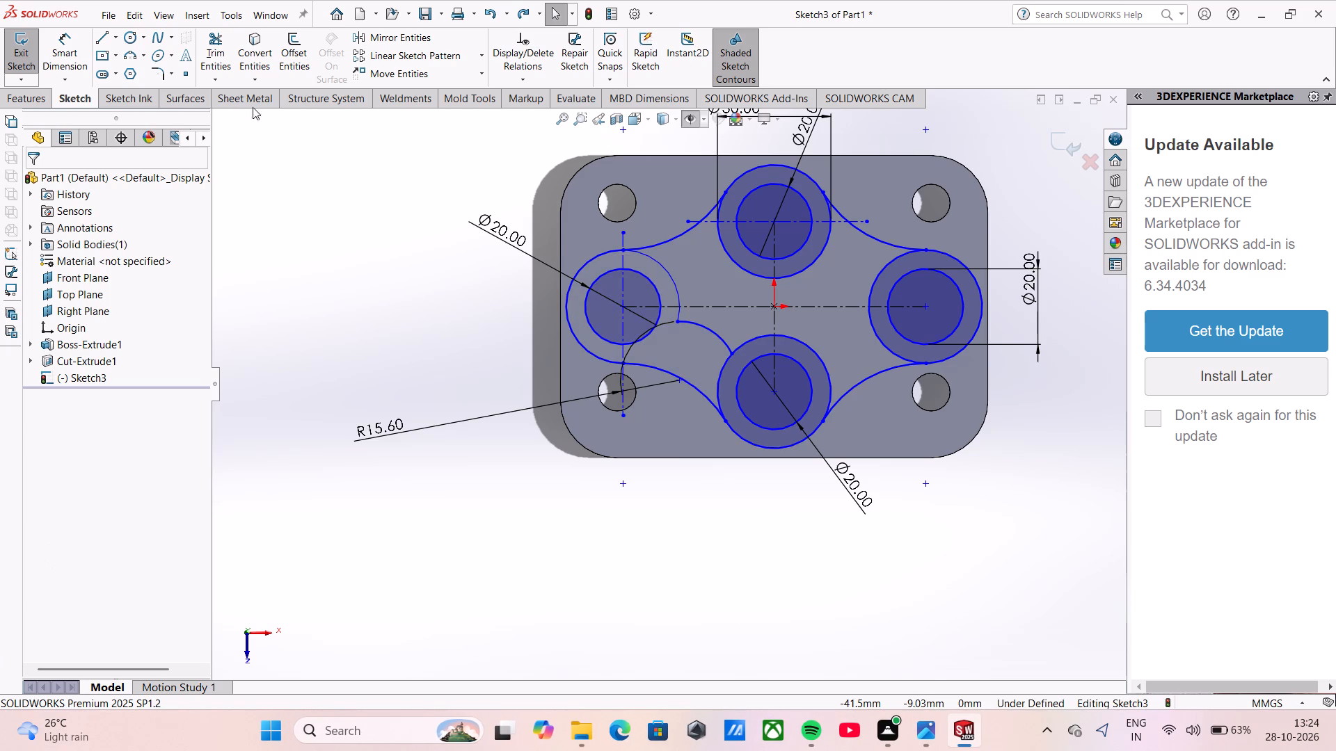
key("ctrl+z")
key("ctrl+z")
key("ctrl+z")
key("ctrl+z")
key("ctrl+z")
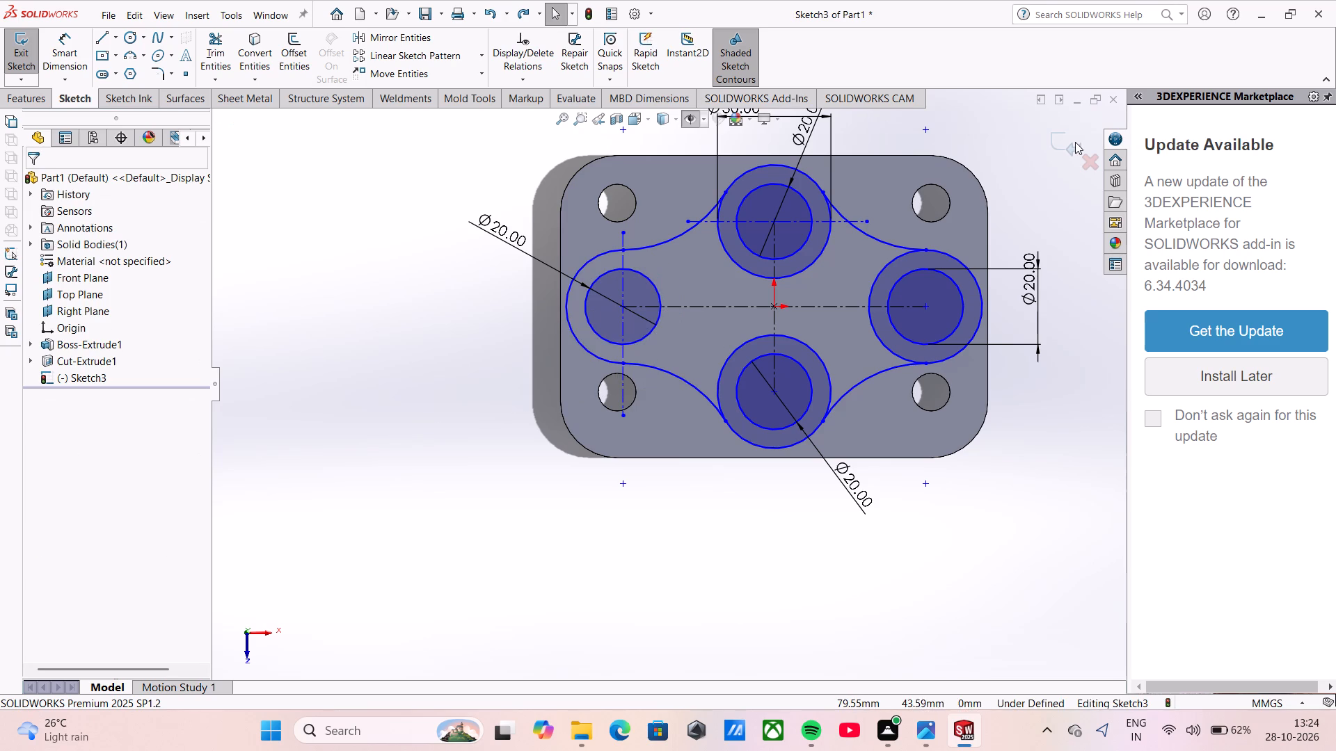
key("ctrl+z")
key("ctrl+z")
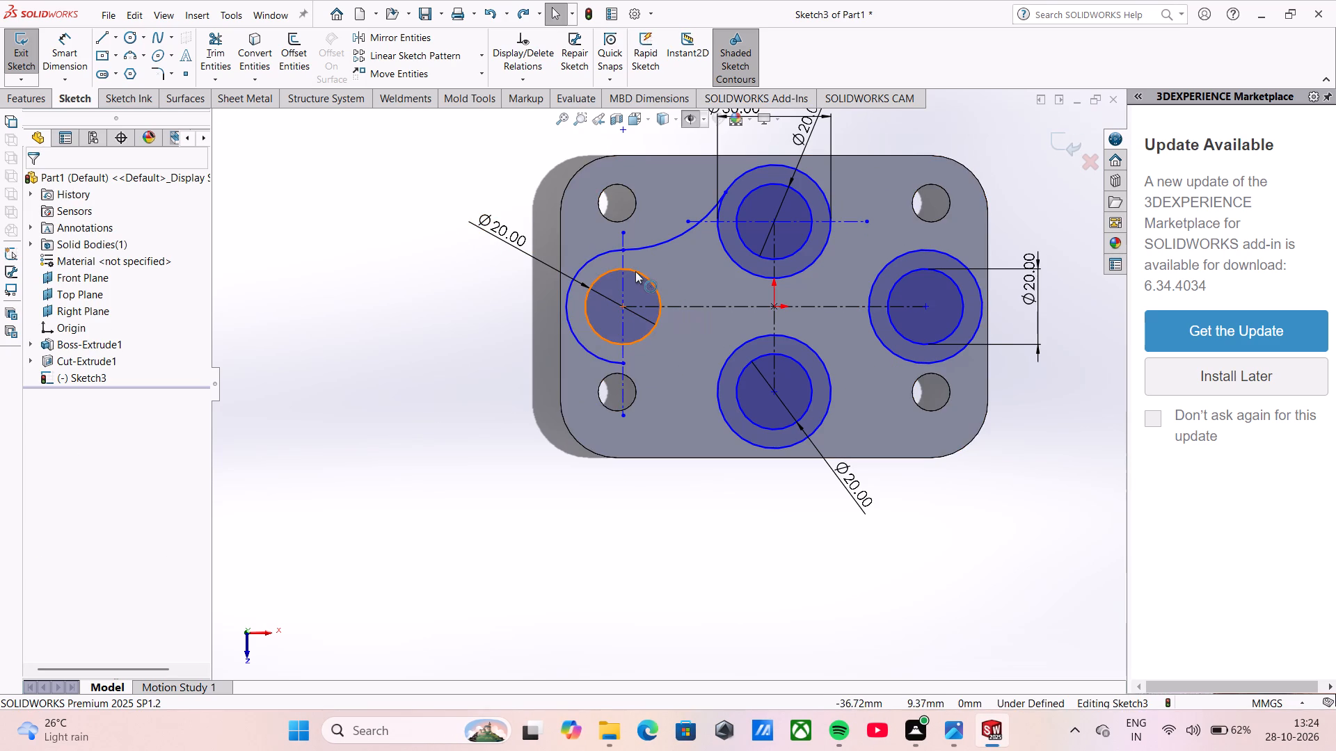
Sketch a three-point inner connecting arc of about 17.5 mm radius from beside the left inner circle to the upper outer circle.
left_click(130, 51)
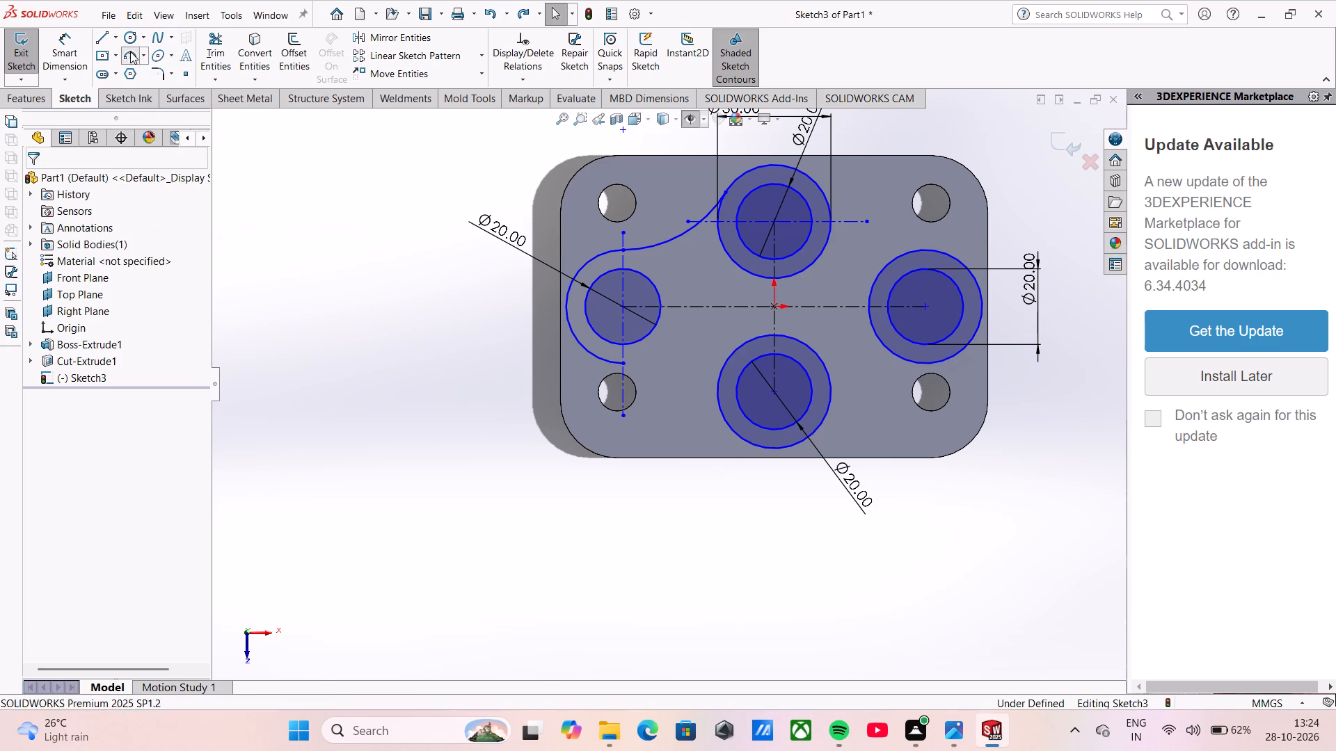
left_click(673, 289)
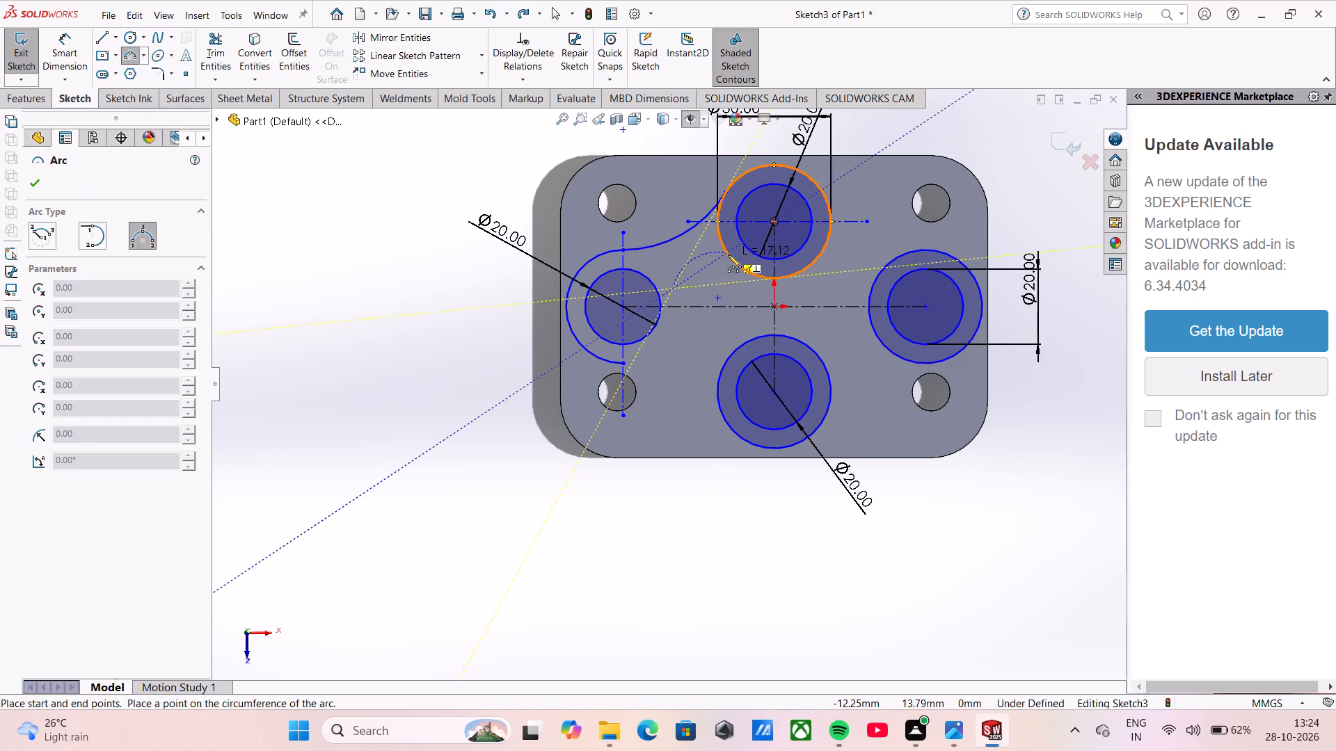
left_click(728, 255)
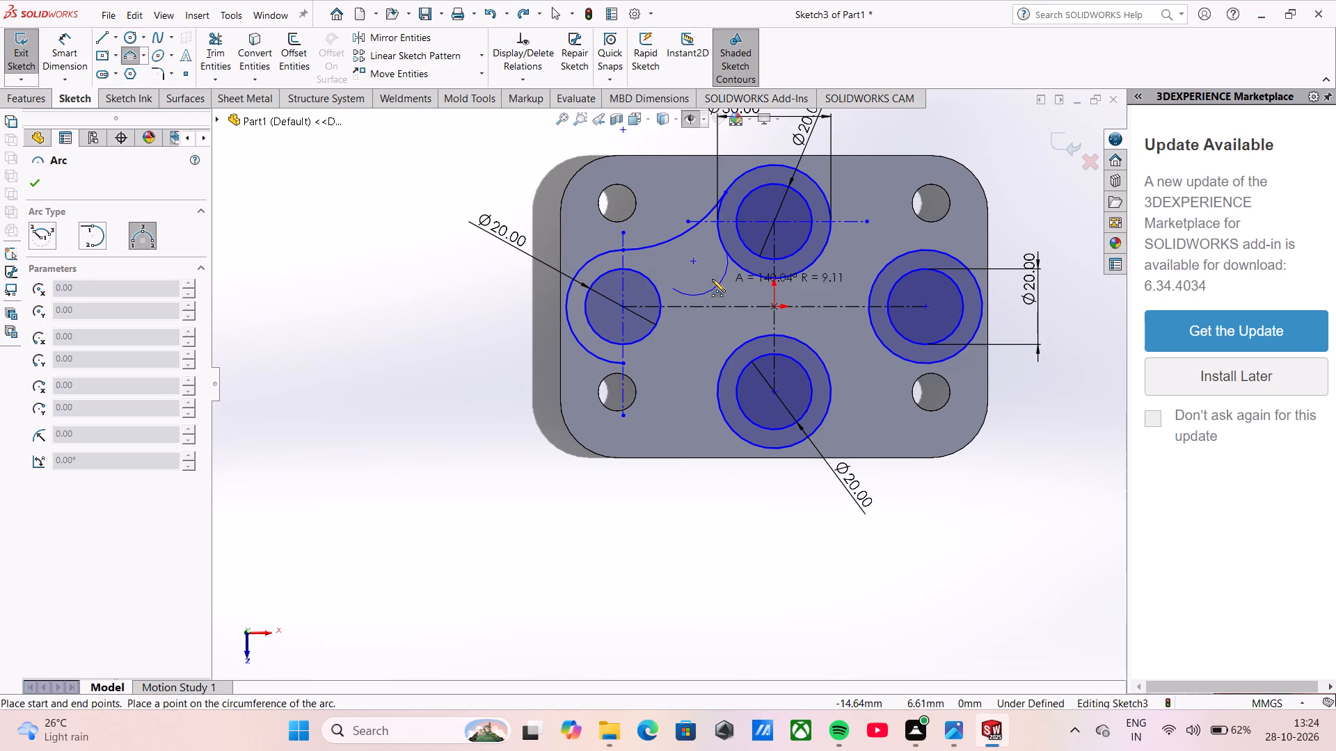
left_click(707, 276)
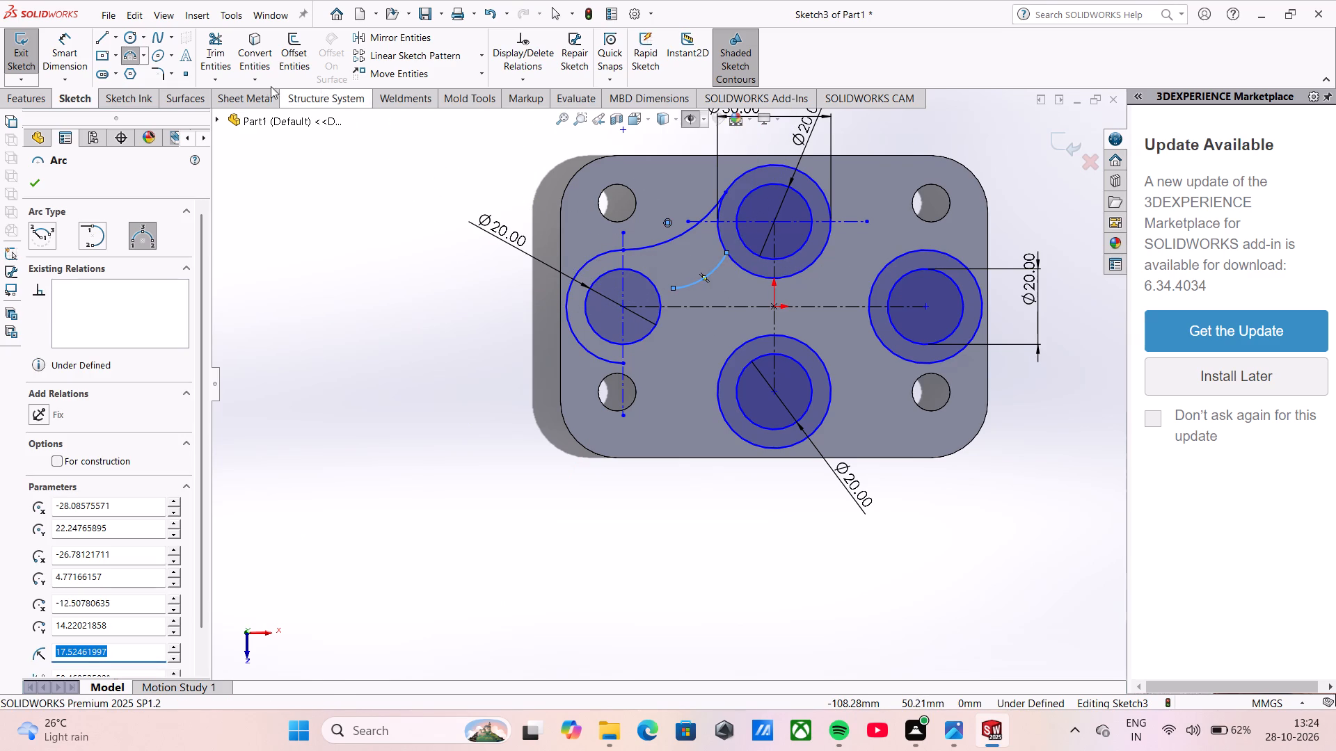
Dimension the inner connecting arc between the left and upper circles with a 20 mm radius.
left_click(65, 53)
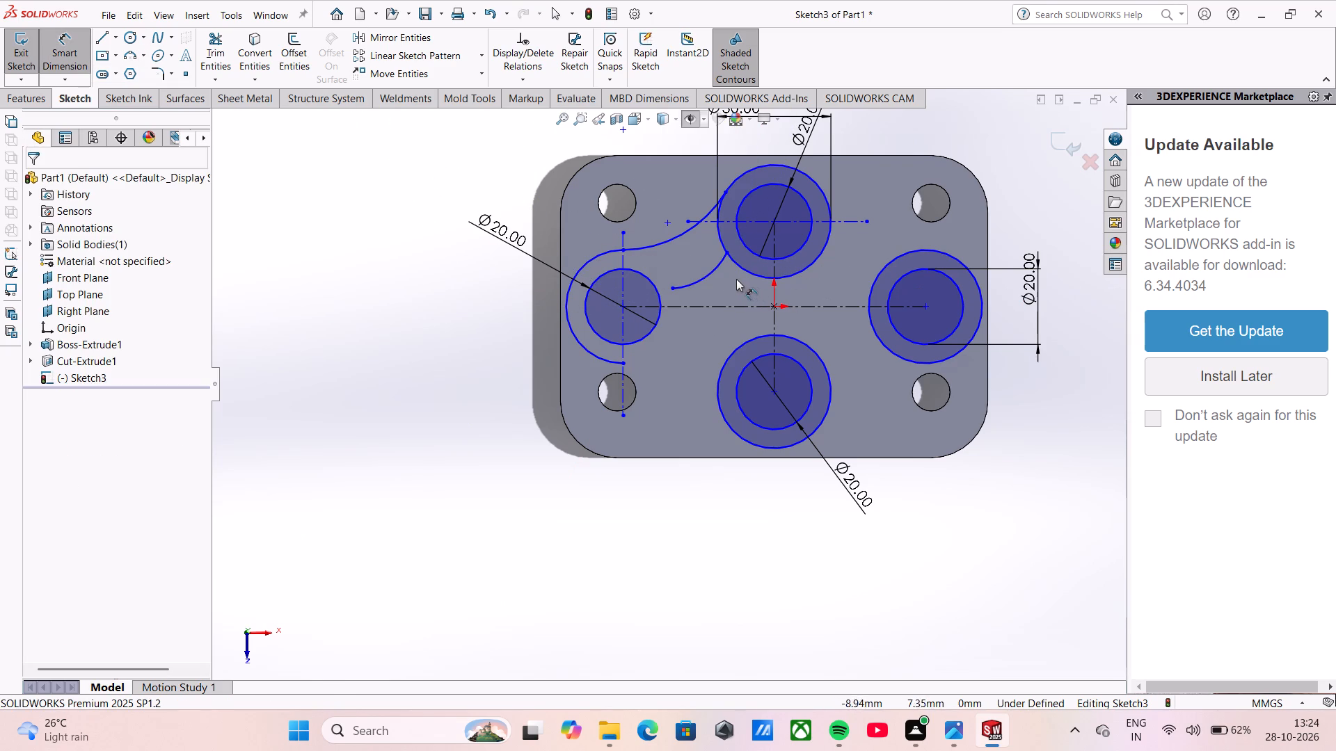
left_click(712, 275)
left_click(713, 287)
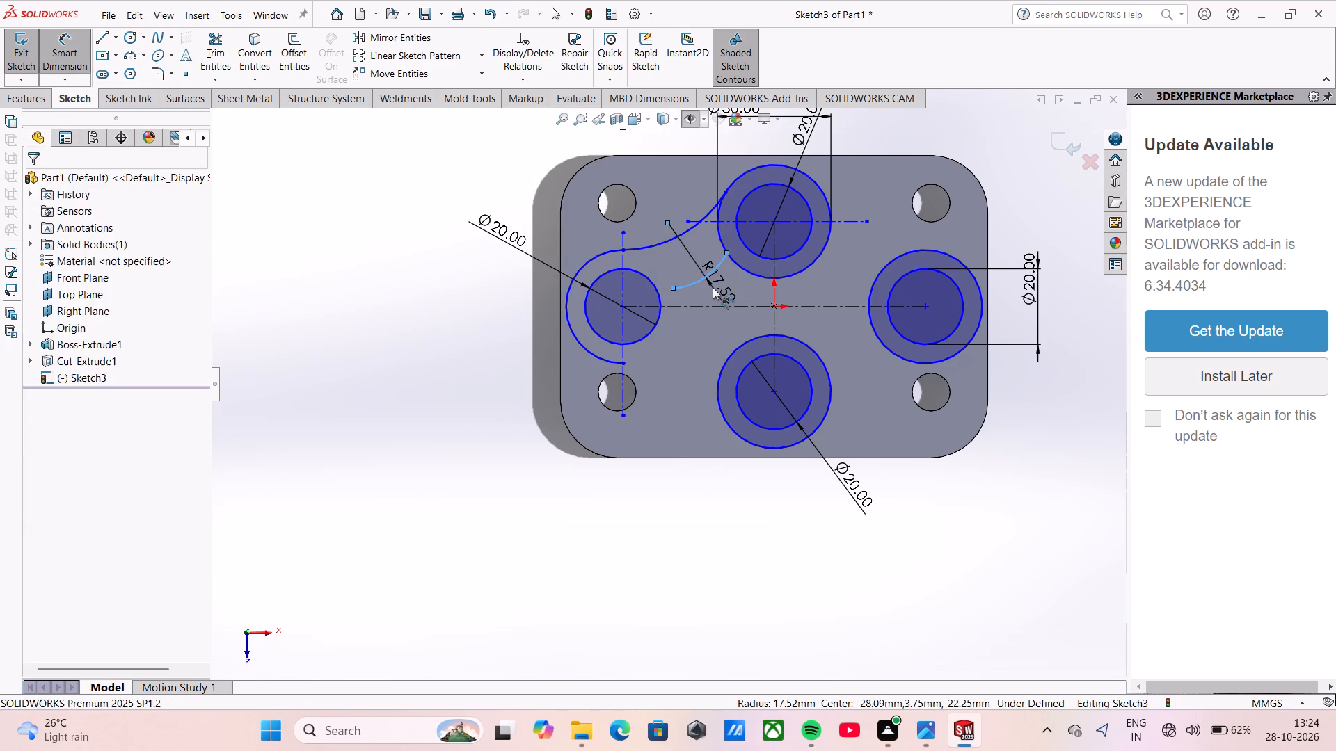
type("20")
key("Return")
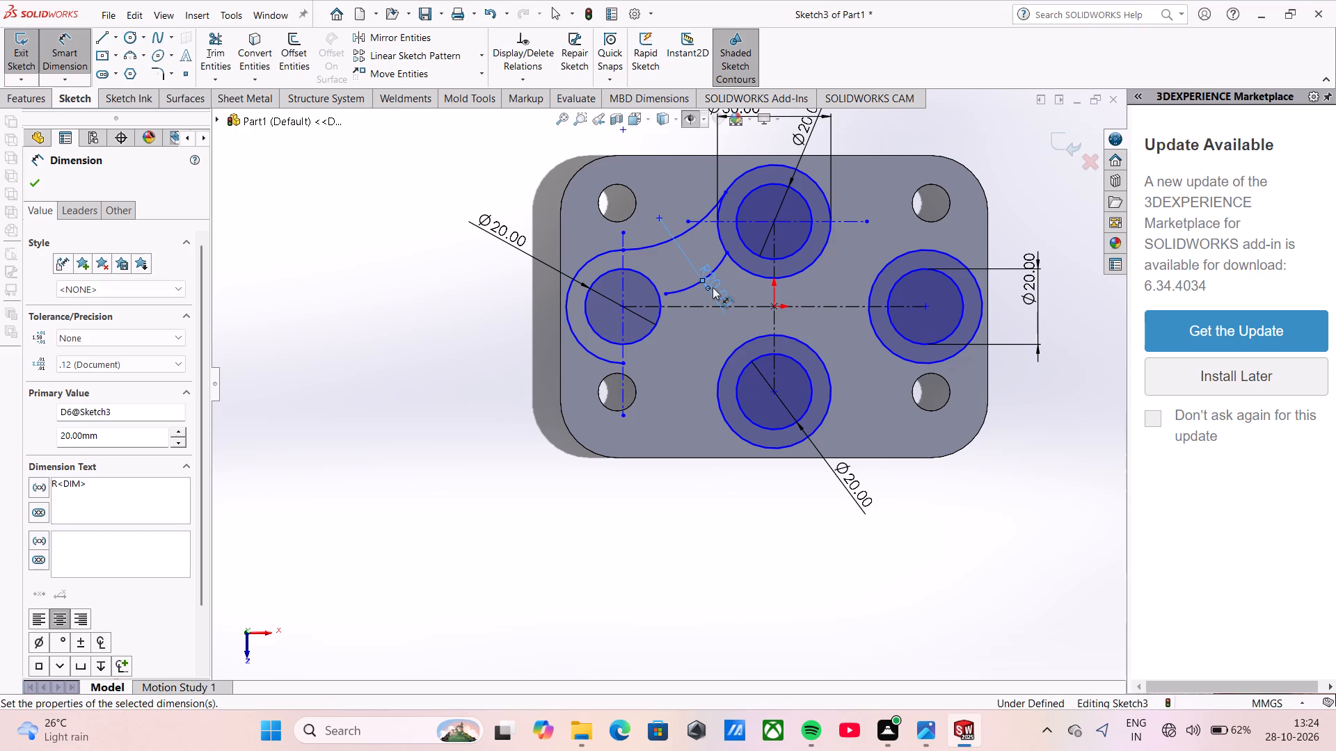
Sketch a circle of about 15.1 mm radius concentric with the left 20 mm circle.
scroll(626, 294, "up", 3)
scroll(664, 314, "down", 5)
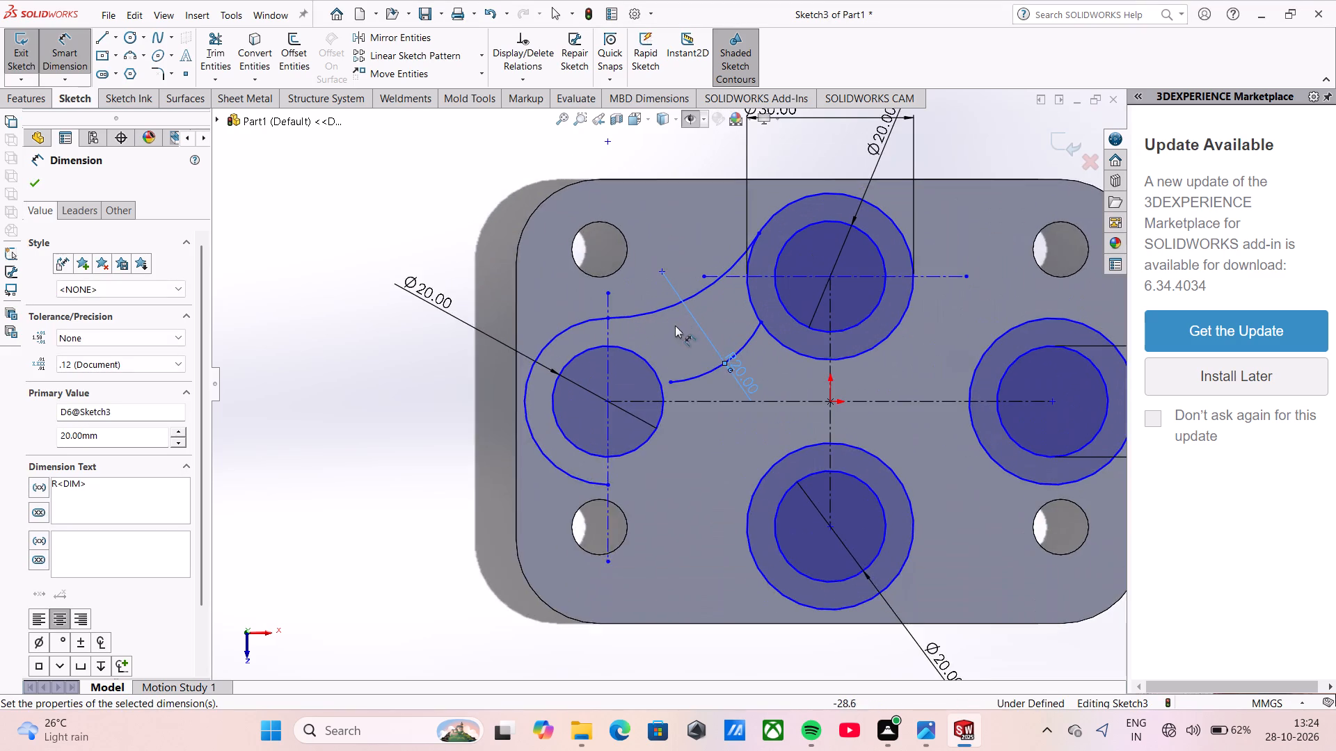
scroll(675, 325, "down", 1)
left_click(124, 38)
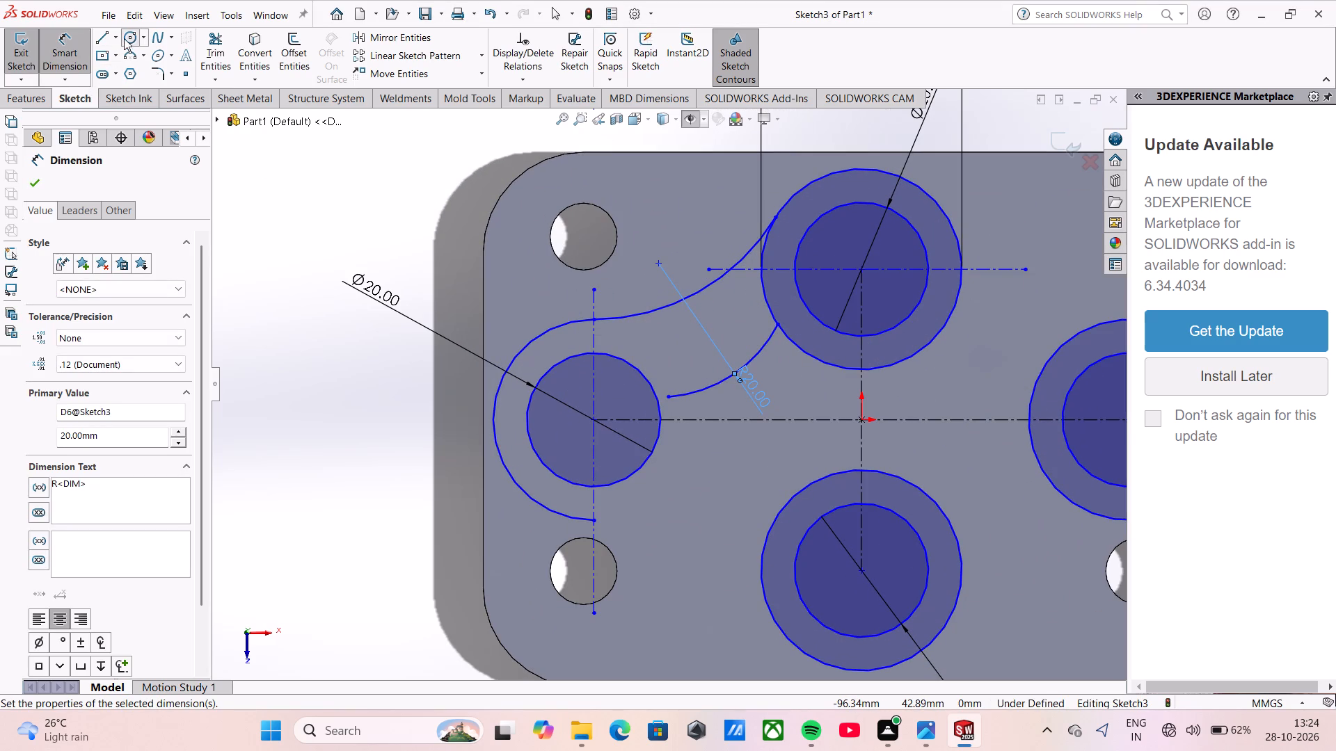
left_click(593, 421)
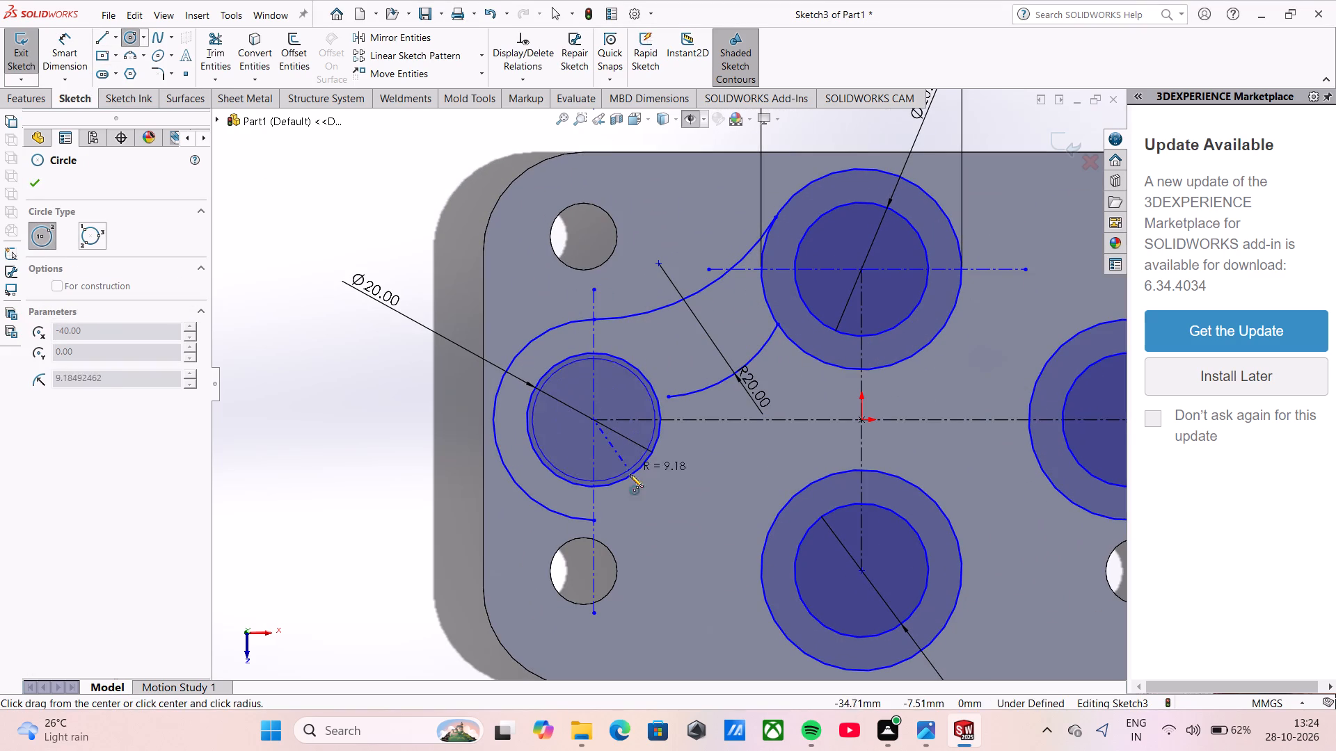
left_click(639, 510)
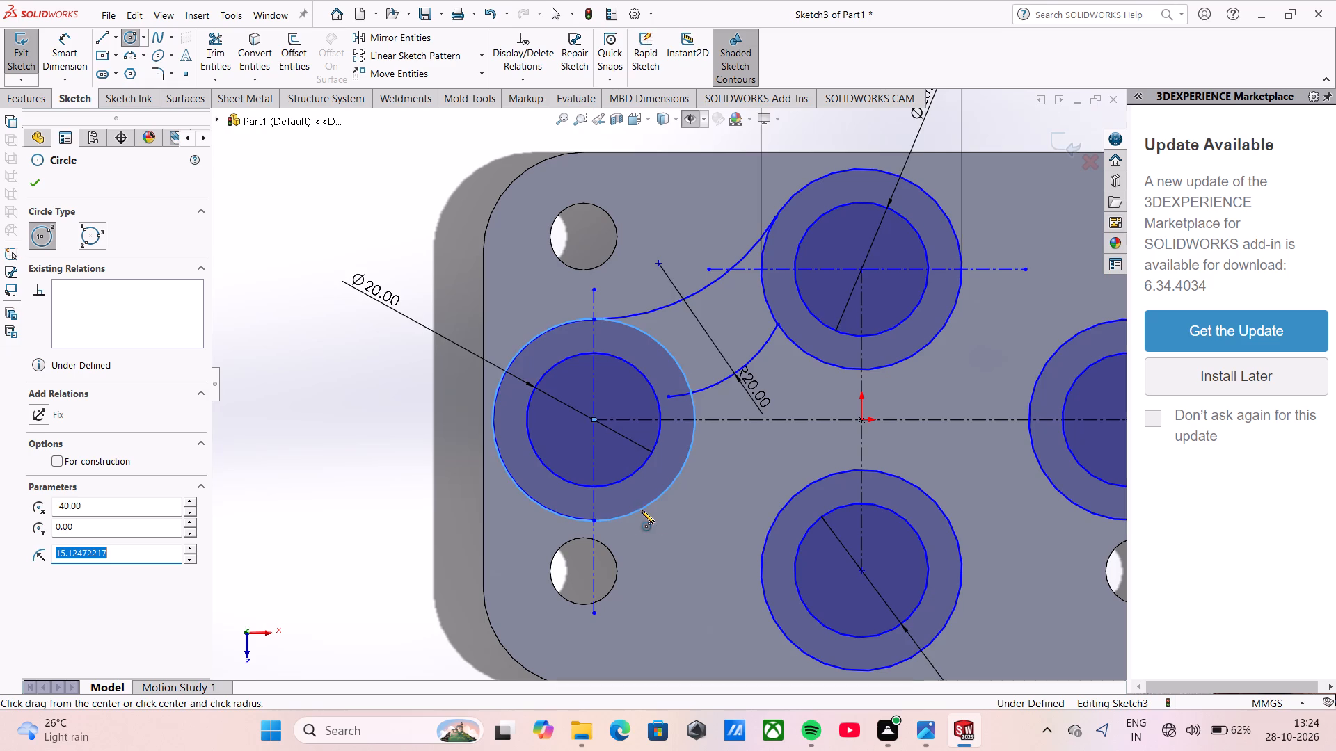
Trim the inner arc's overhang and the left and upper outer circle segments lying between the upper-left inner and outer connecting arcs.
left_click(221, 67)
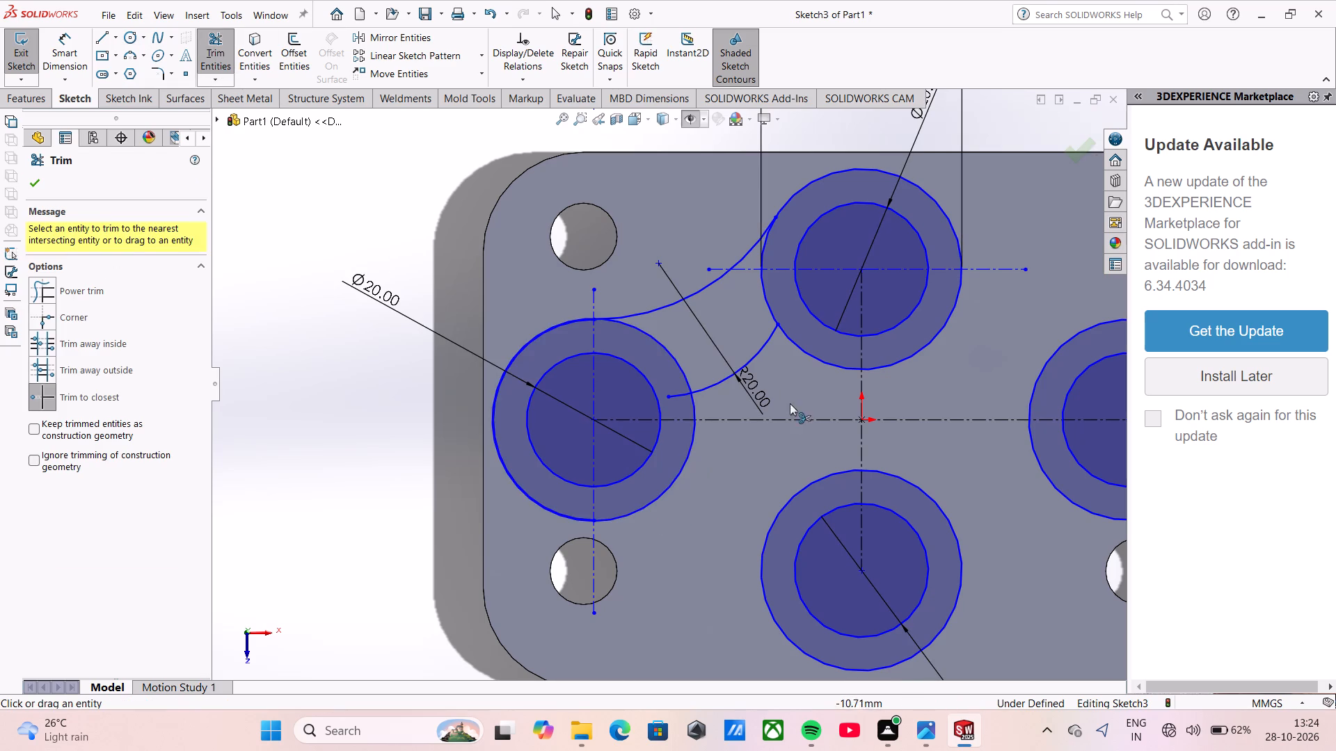
left_click(674, 398)
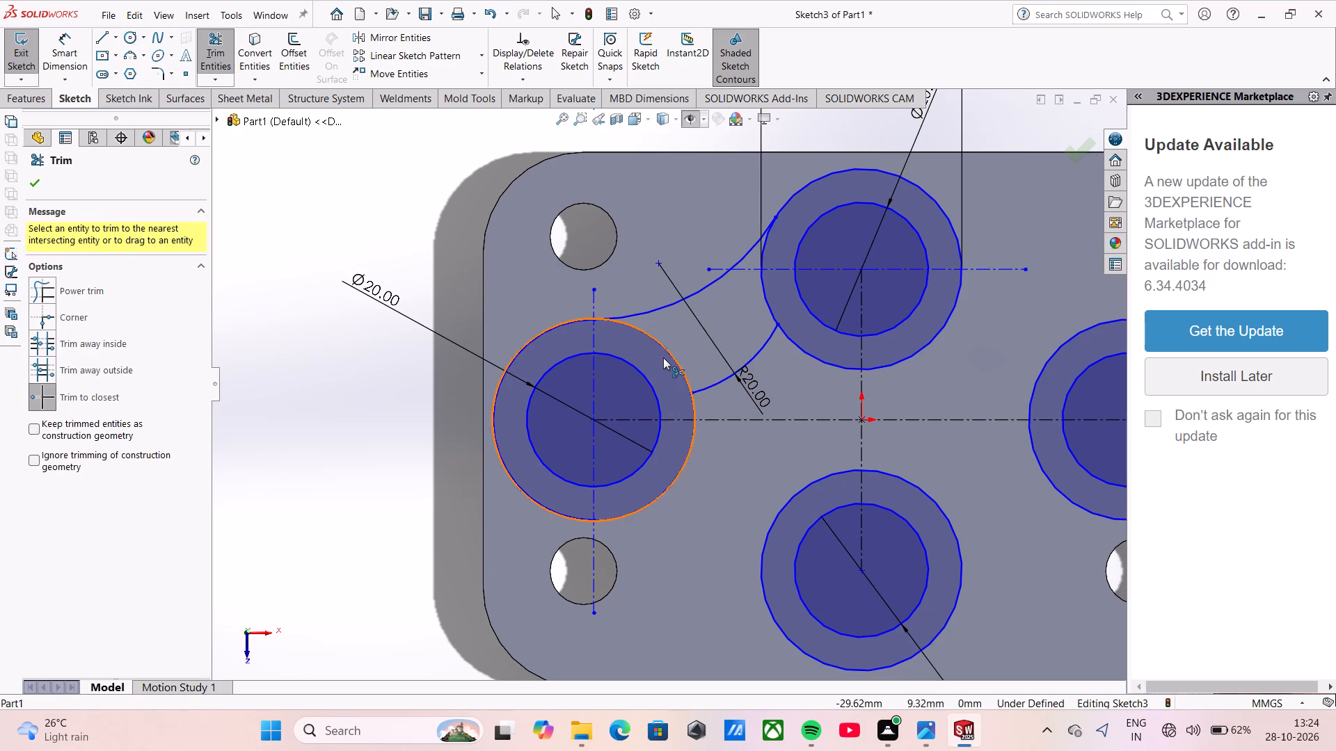
left_click(665, 350)
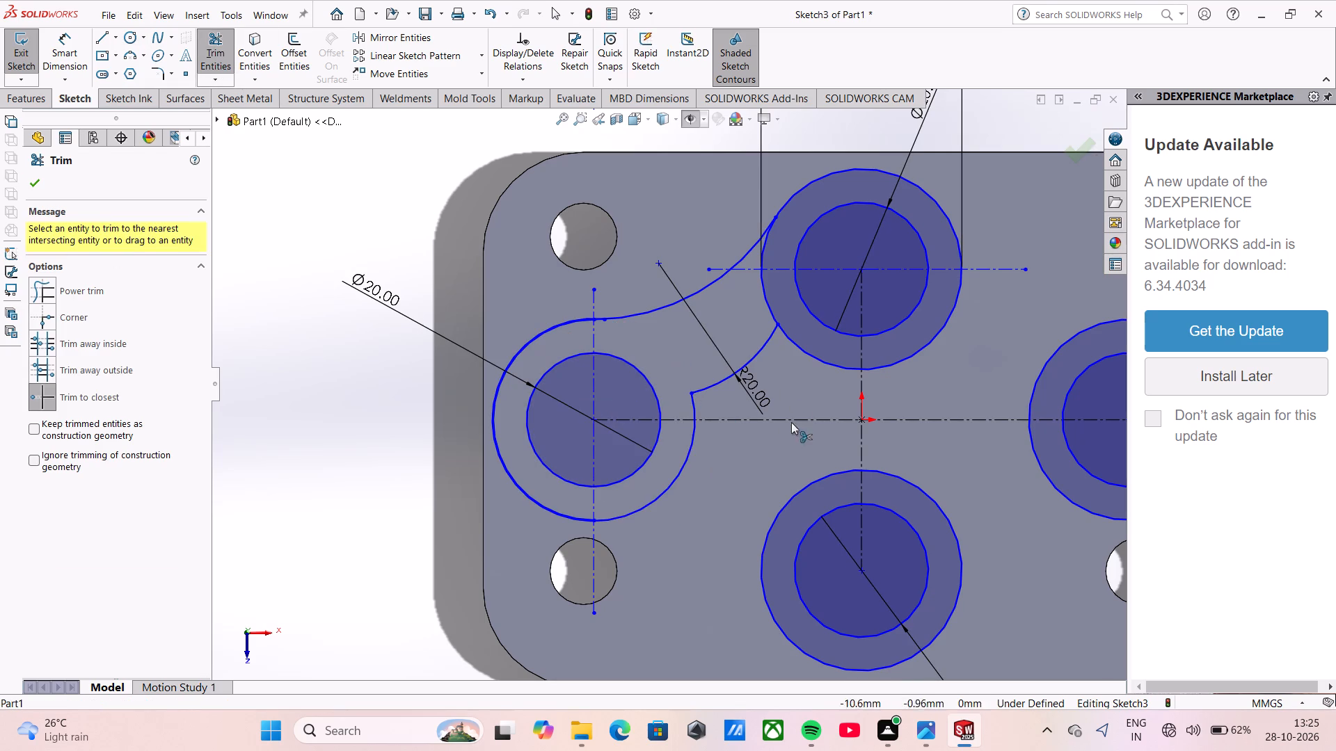
left_click(769, 304)
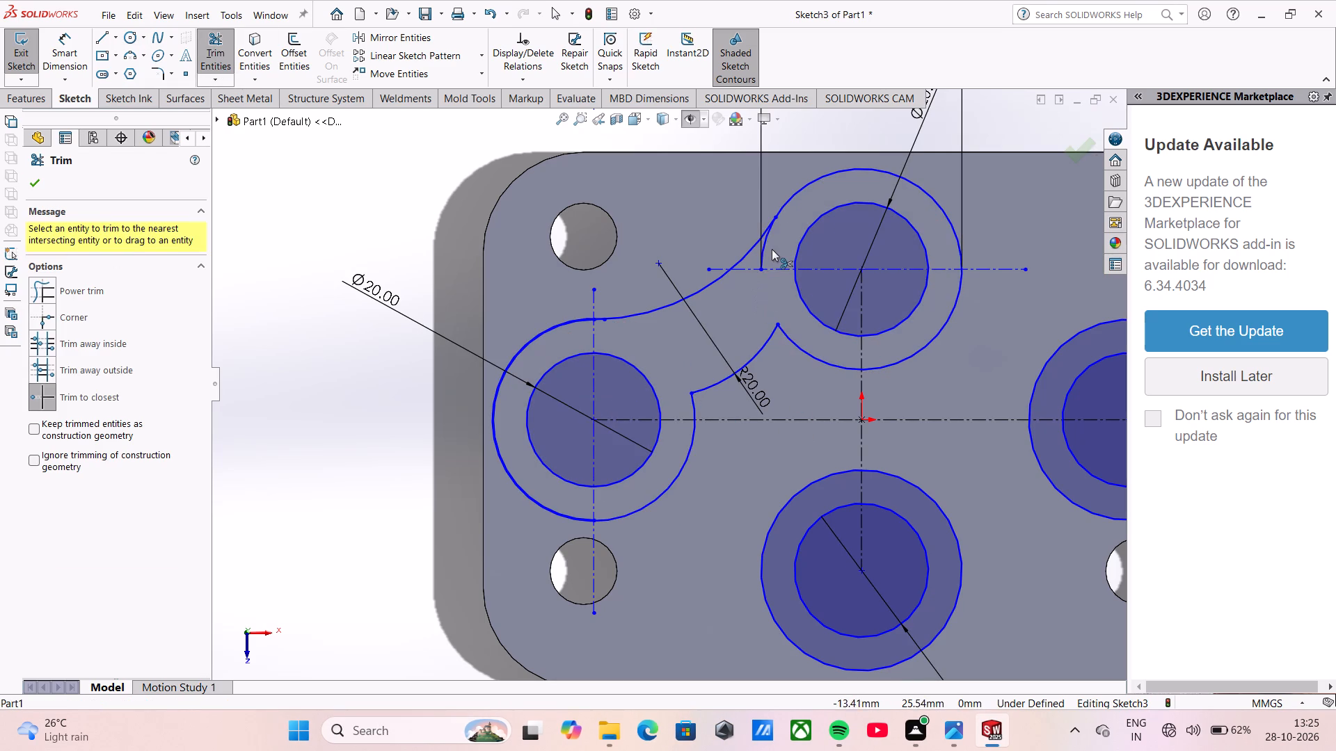
left_click(763, 245)
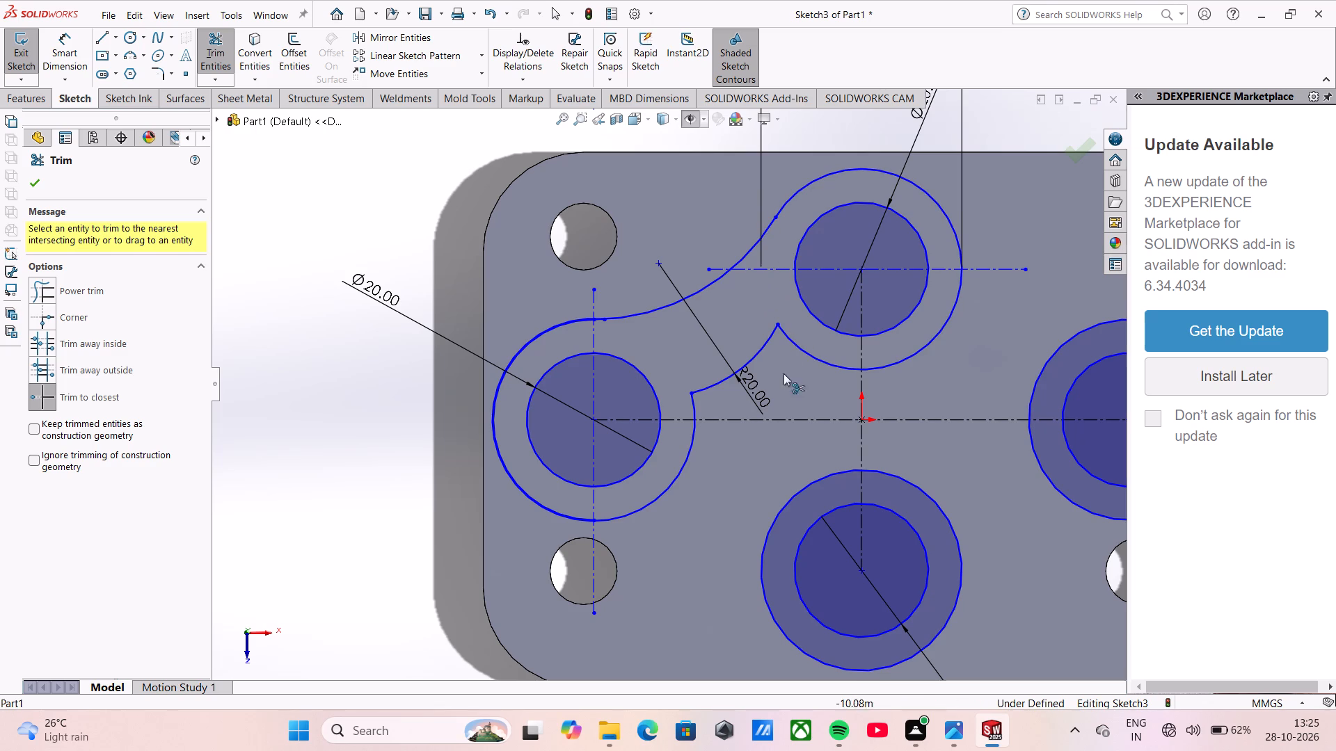
Mirror the upper-left inner connecting arc about the horizontal centerline.
scroll(705, 398, "up", 3)
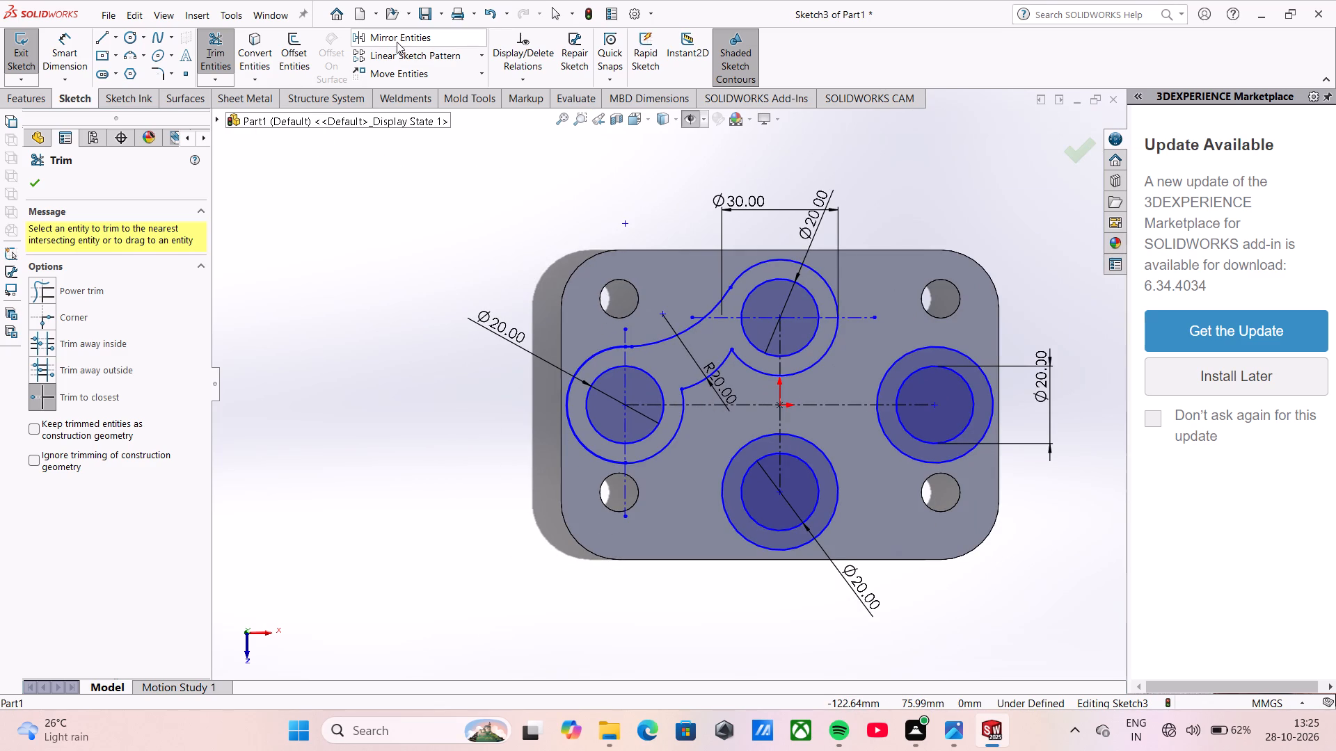
left_click(397, 42)
left_click(719, 366)
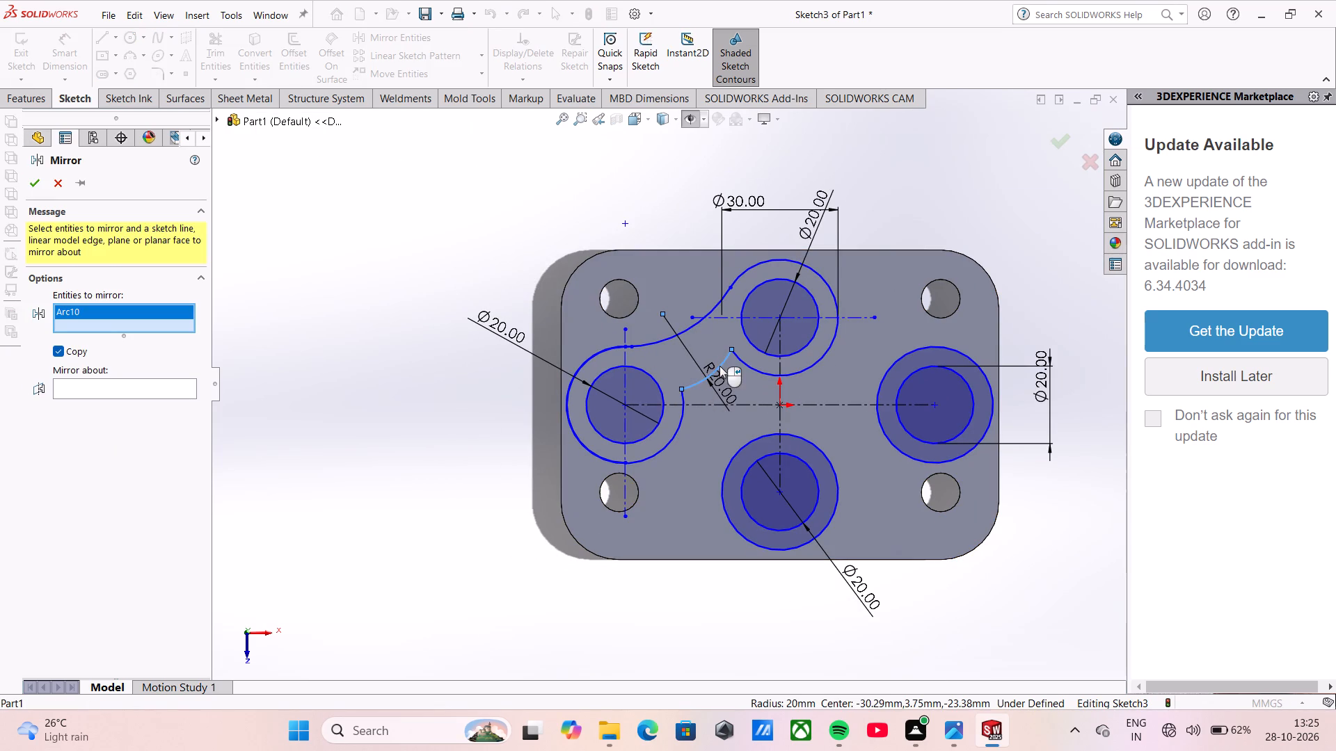
left_click(110, 385)
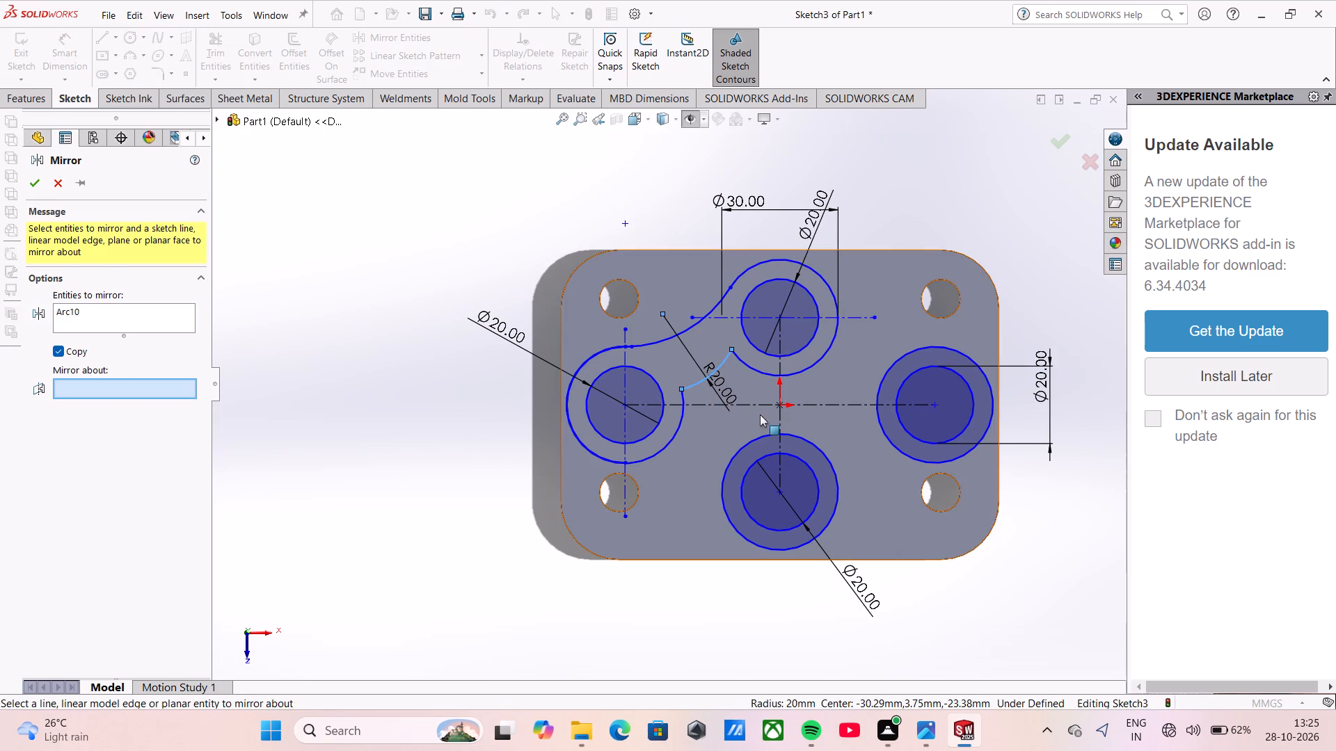
left_click(756, 405)
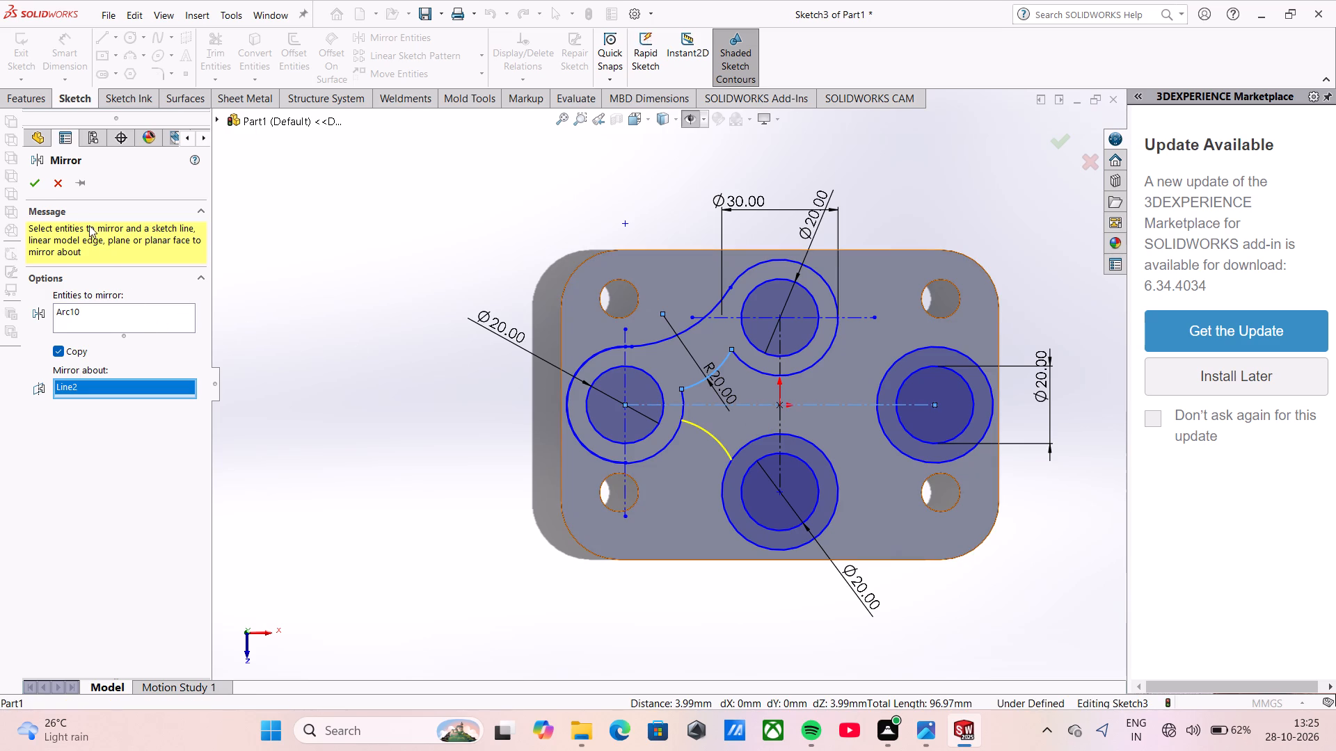
left_click(29, 175)
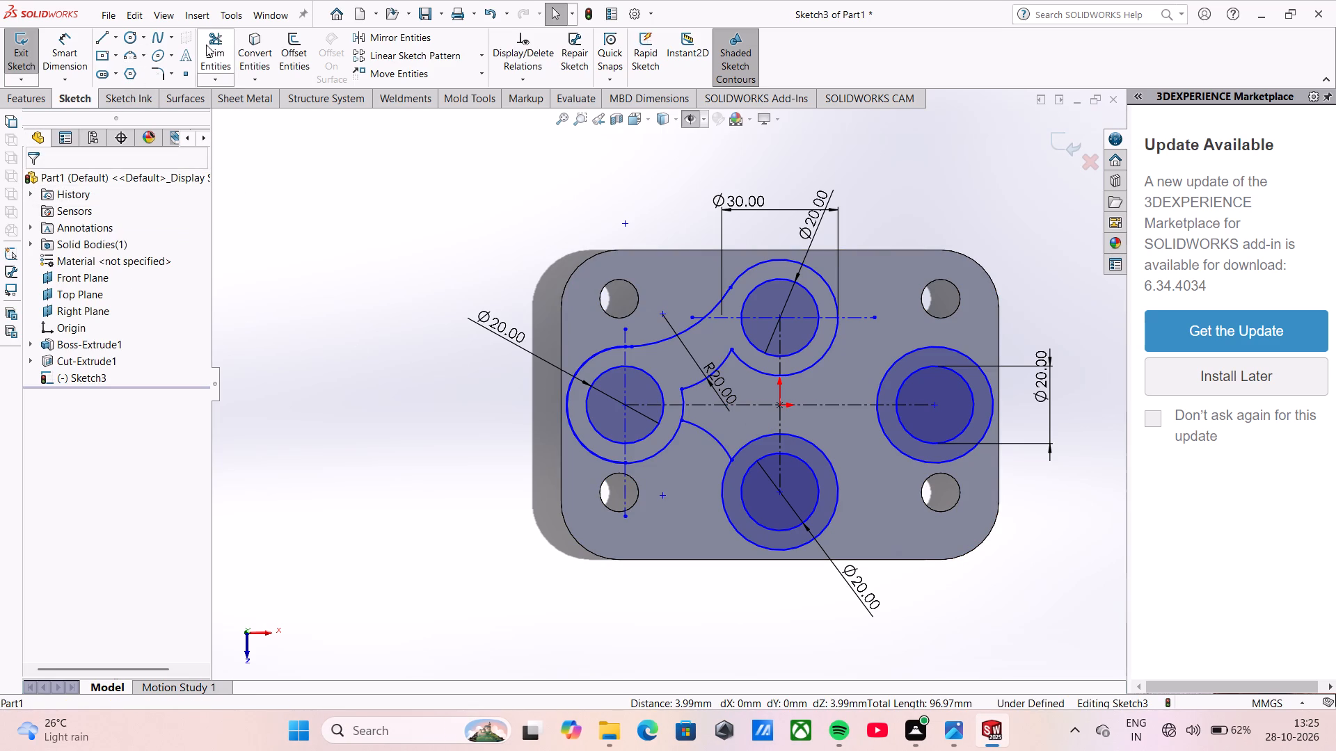
Mirror both left-hand inner connecting arcs about the vertical centerline.
left_click(406, 41)
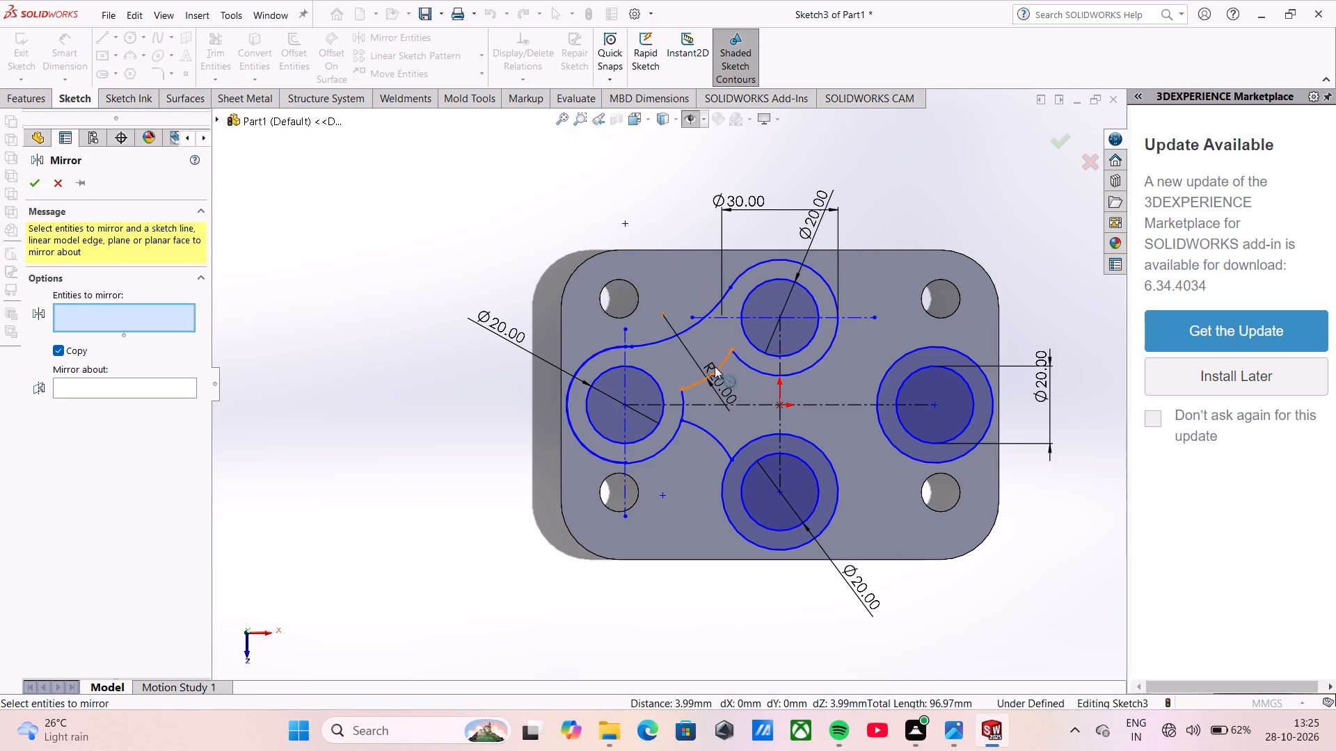
left_click(717, 371)
left_click(709, 433)
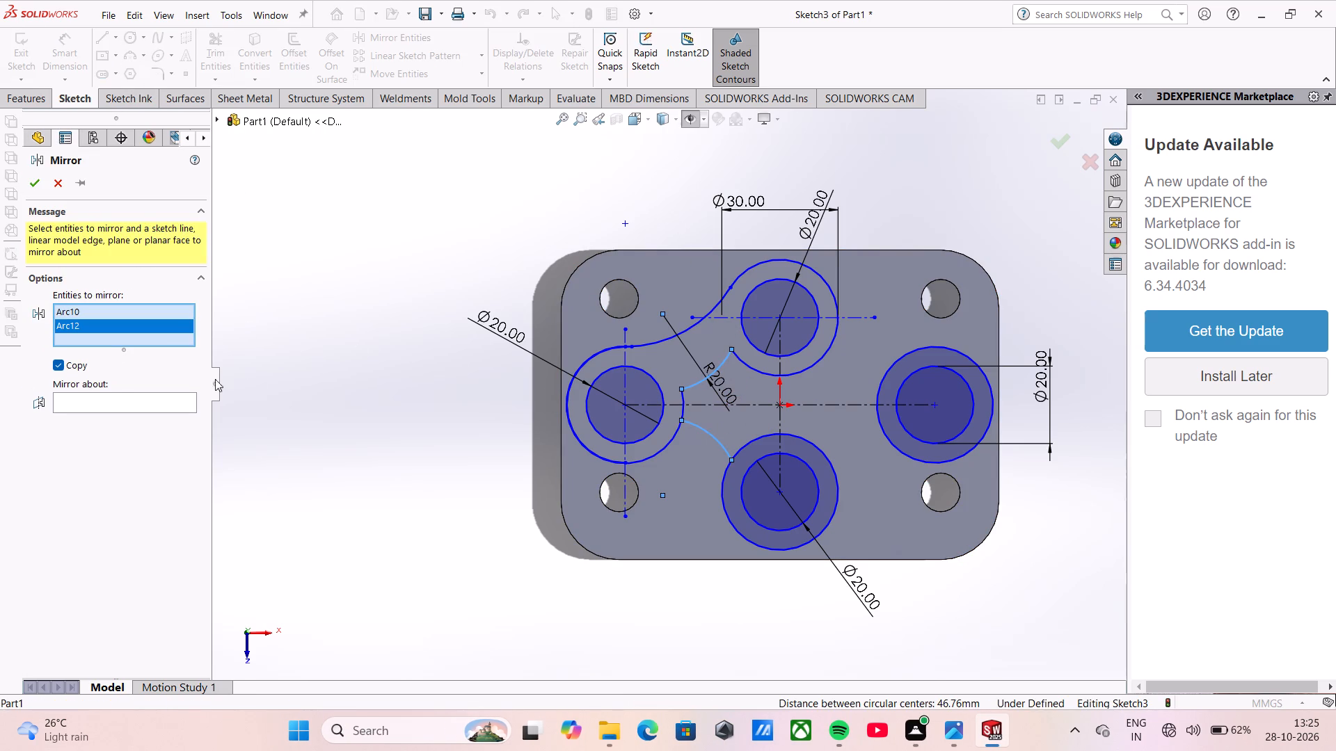
left_click(116, 396)
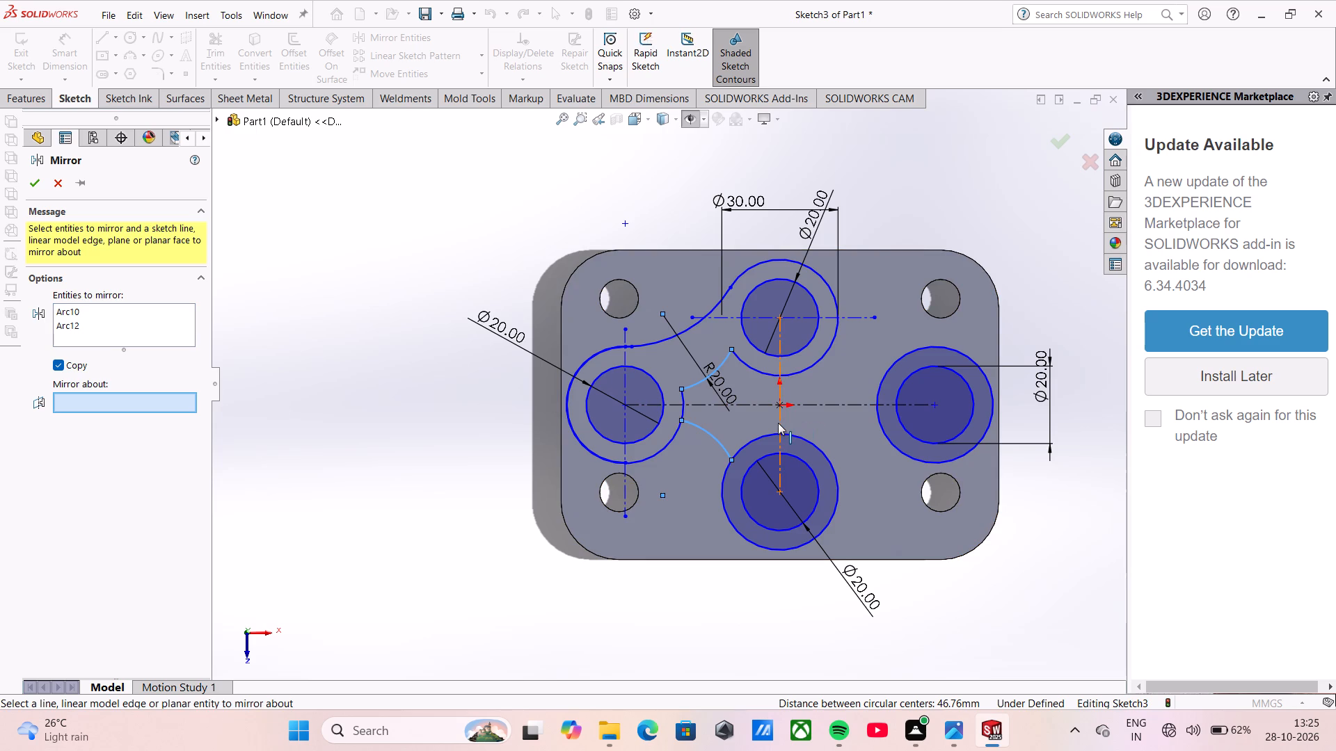
left_click(778, 423)
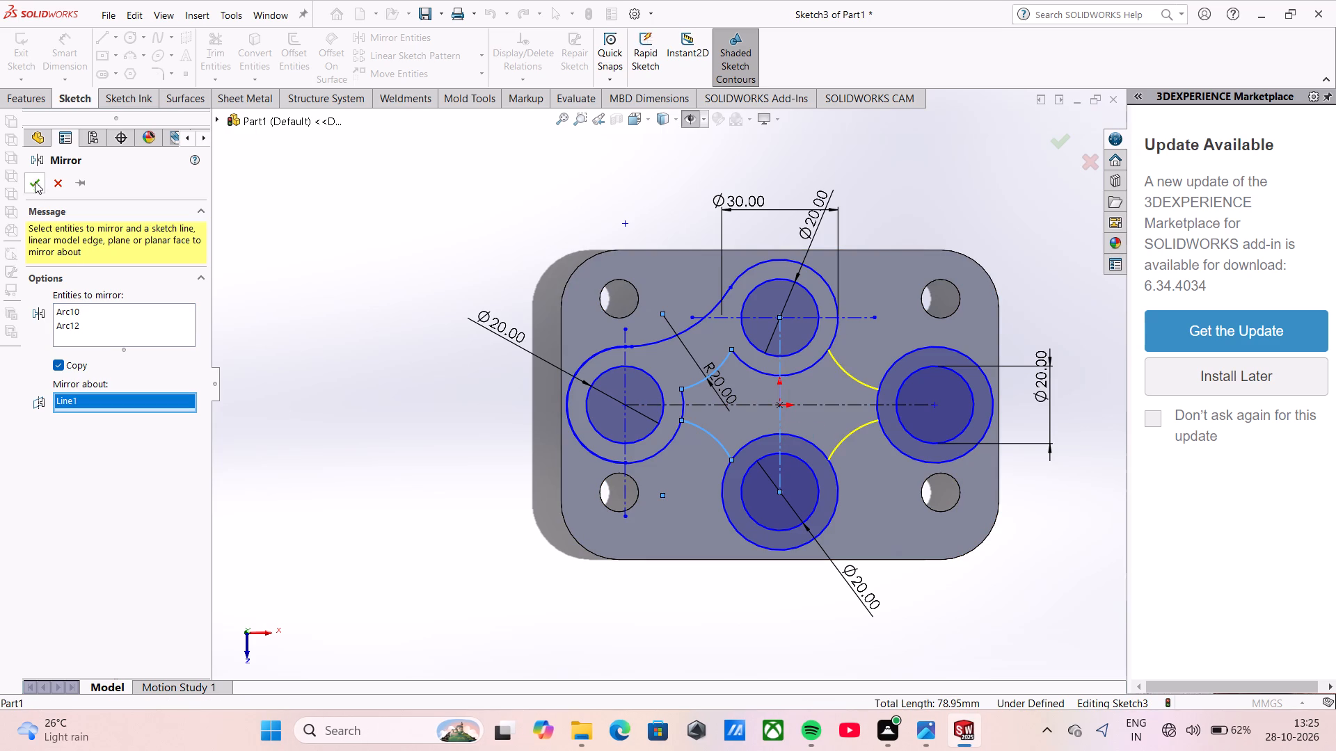
left_click(34, 177)
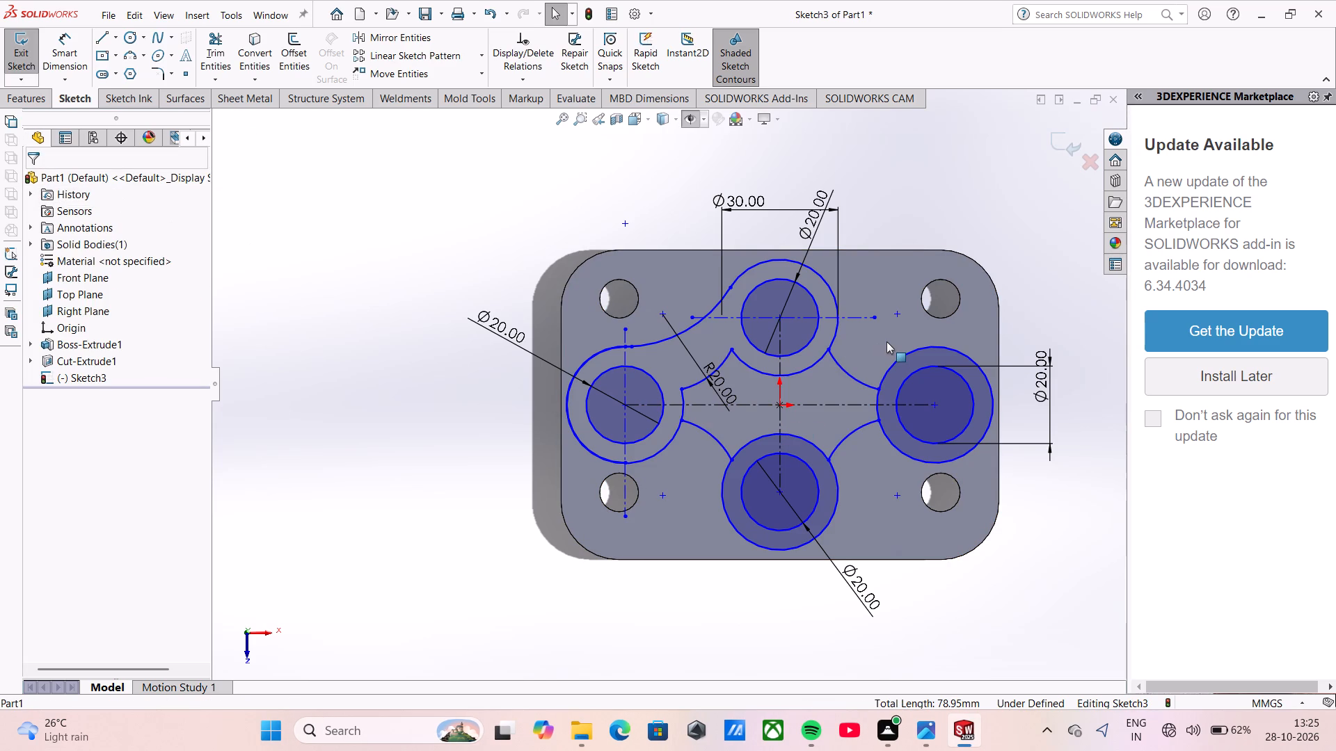
Mirror the upper-left outer connecting arc about the horizontal centerline.
scroll(859, 382, "down", 1)
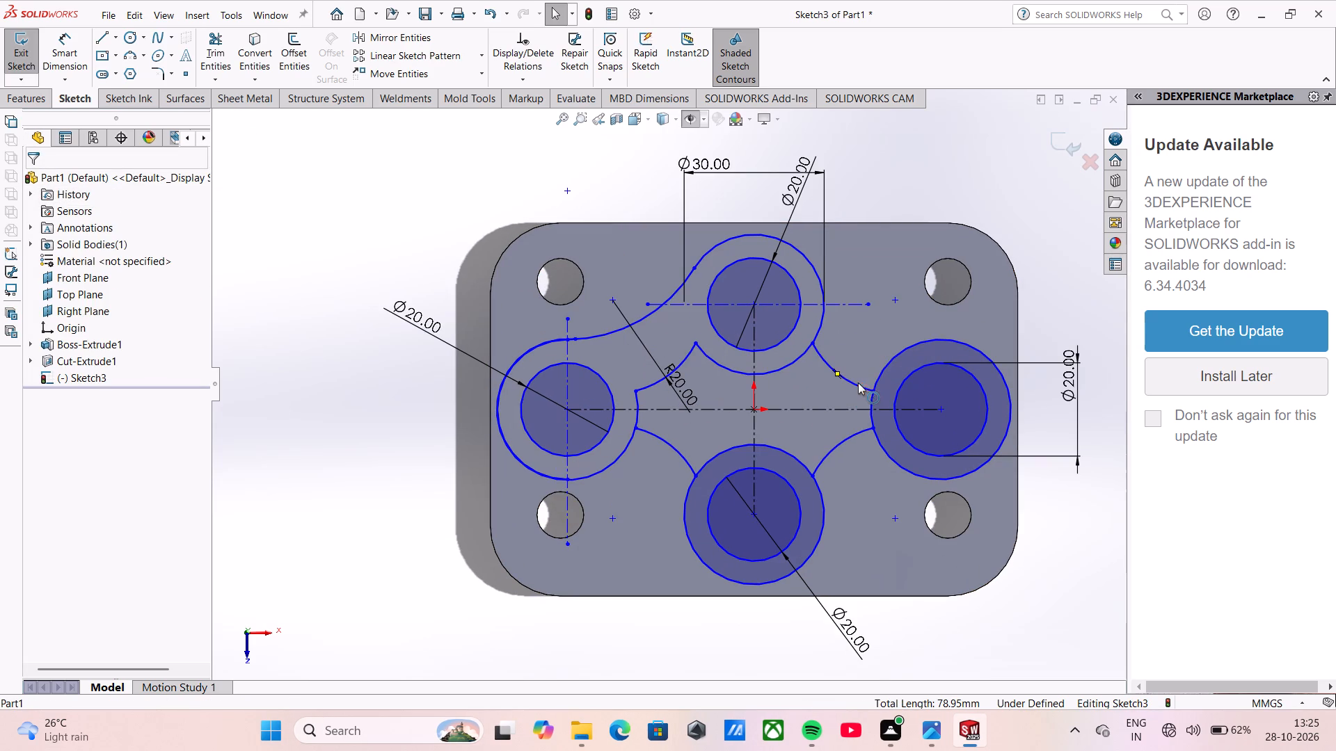
left_click(376, 43)
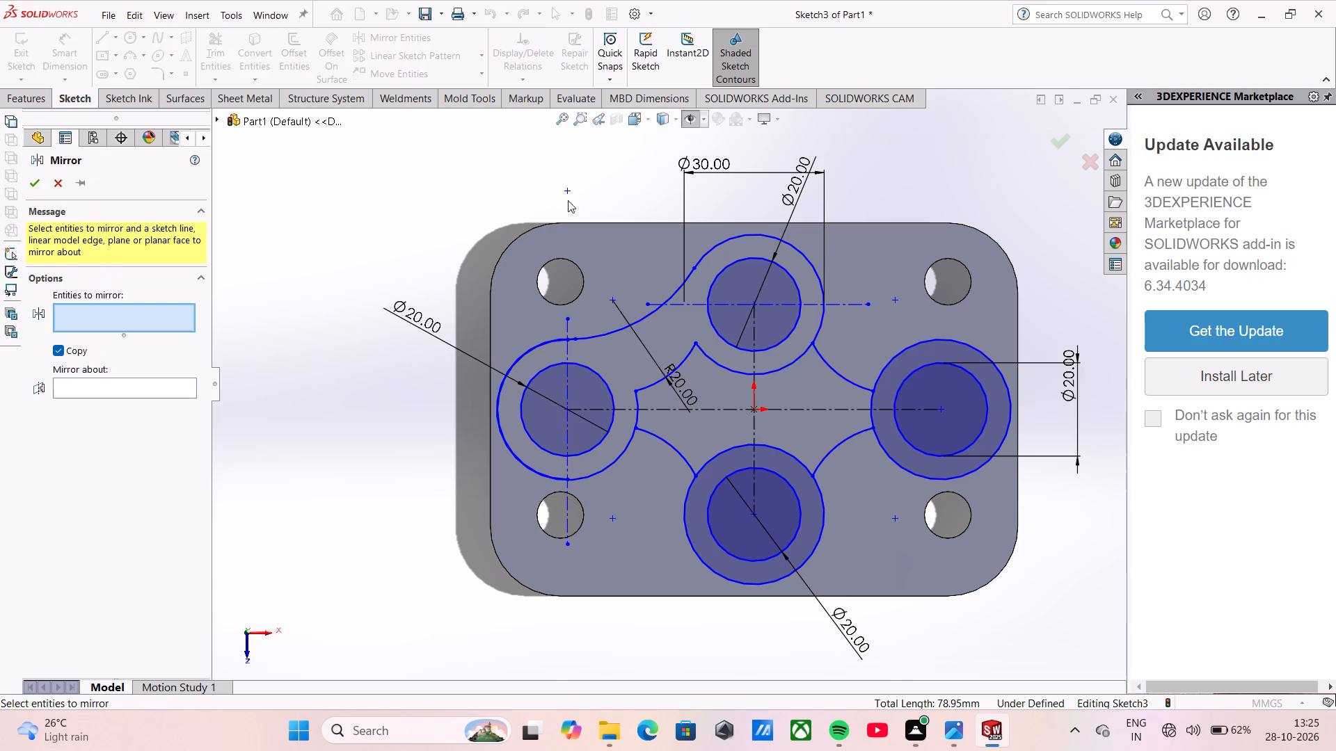
left_click(635, 321)
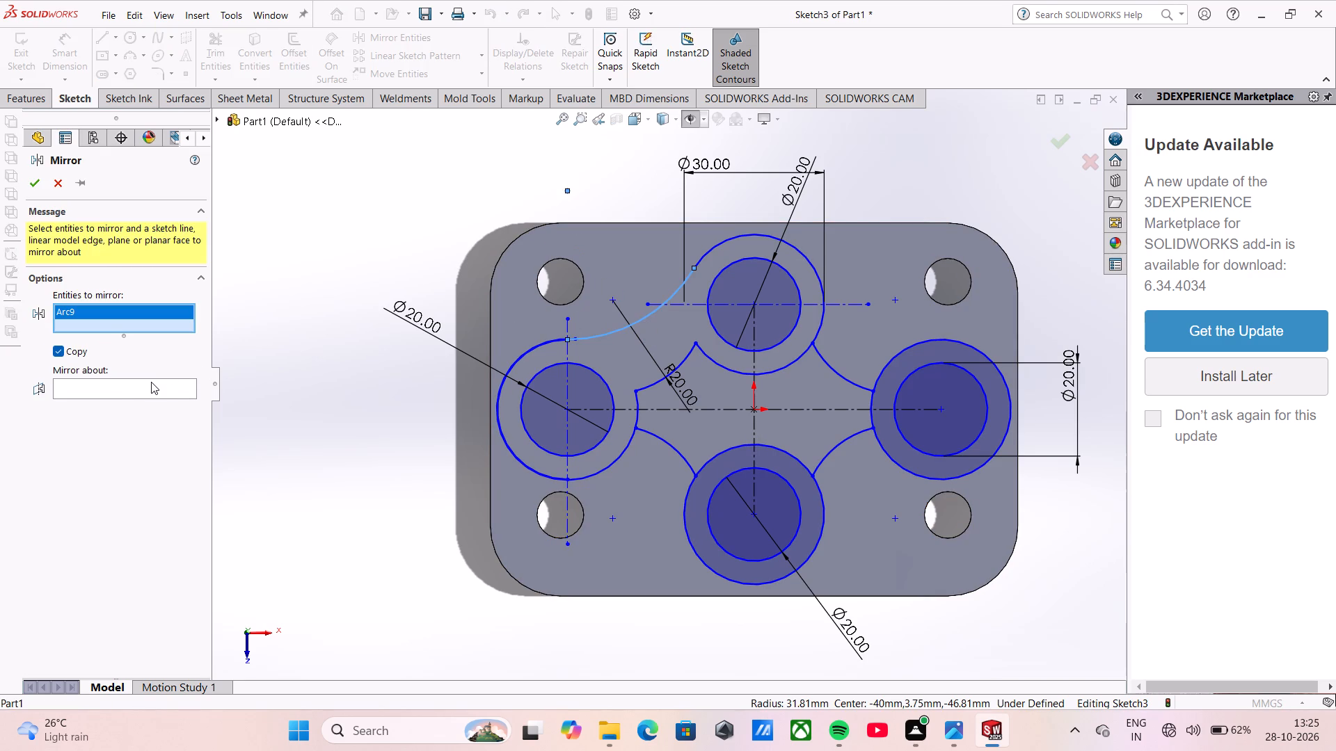
left_click(151, 382)
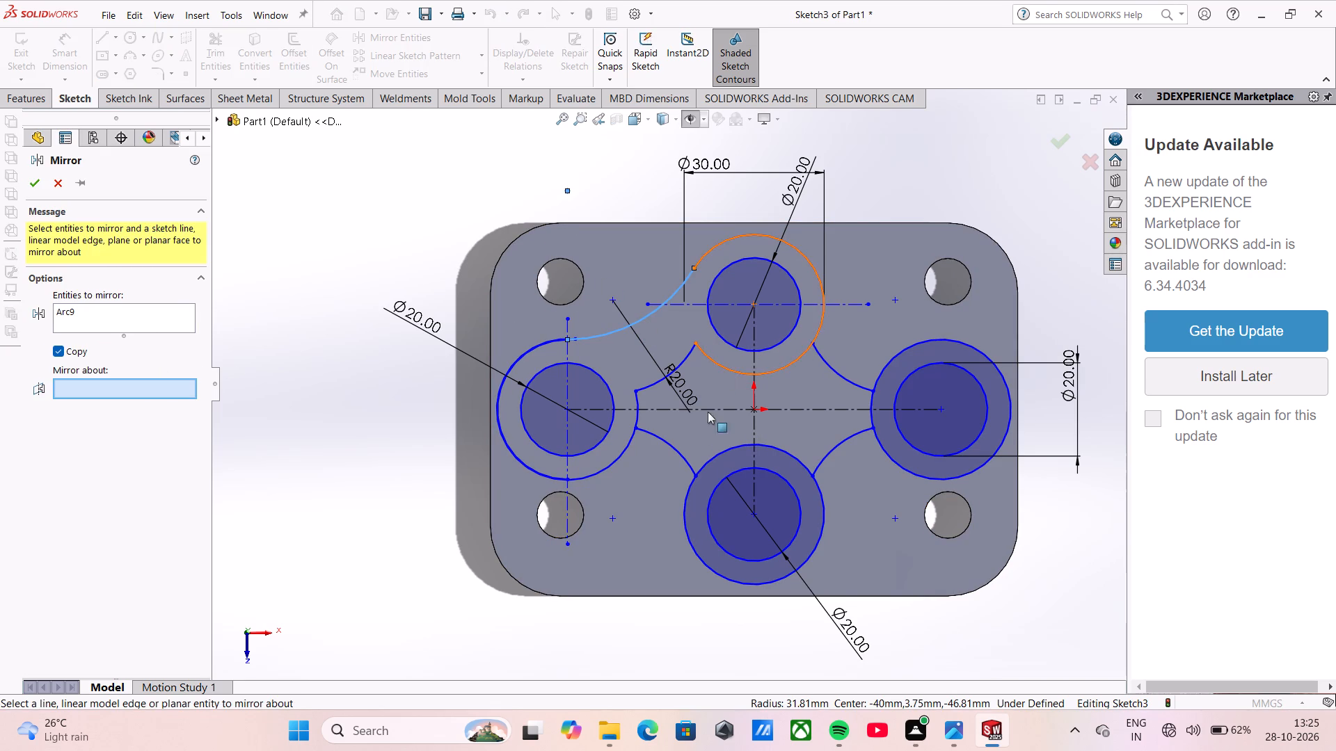
left_click(703, 412)
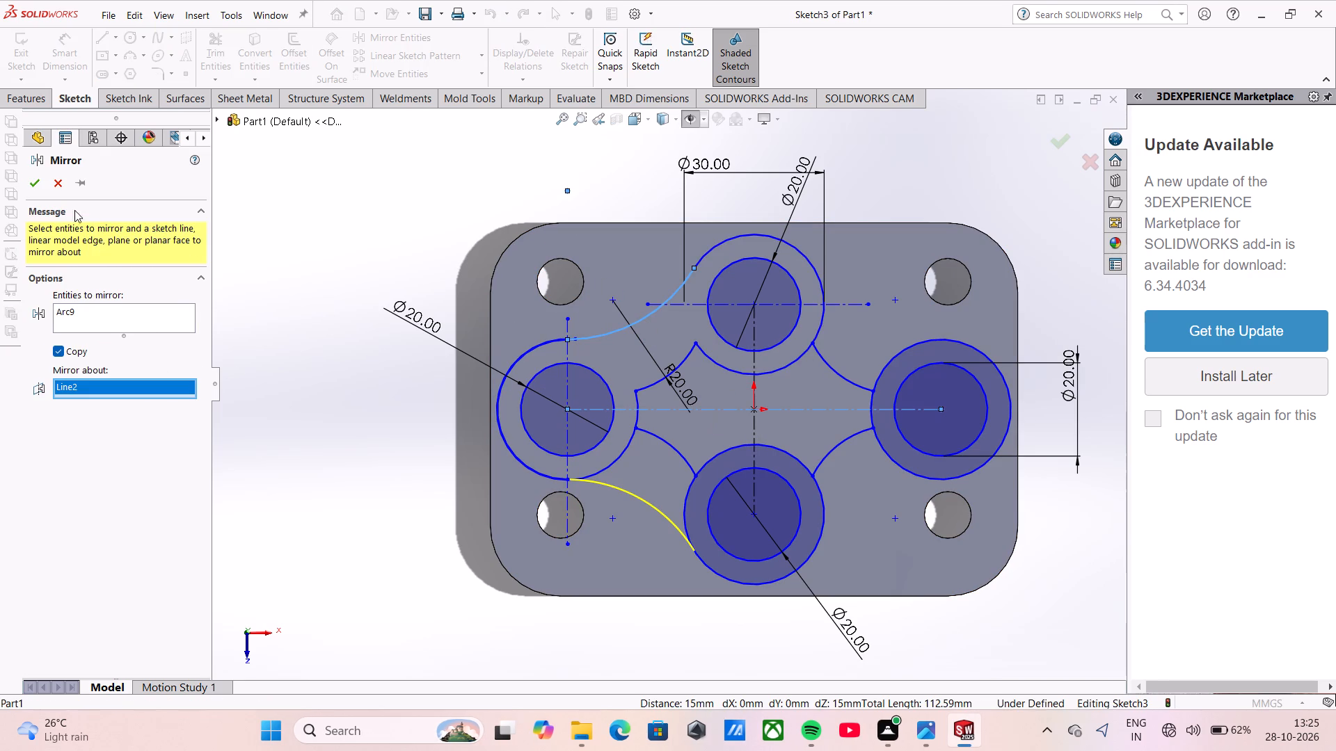
left_click(24, 190)
Mirror both left-hand outer connecting arcs about the vertical centerline.
left_click(420, 42)
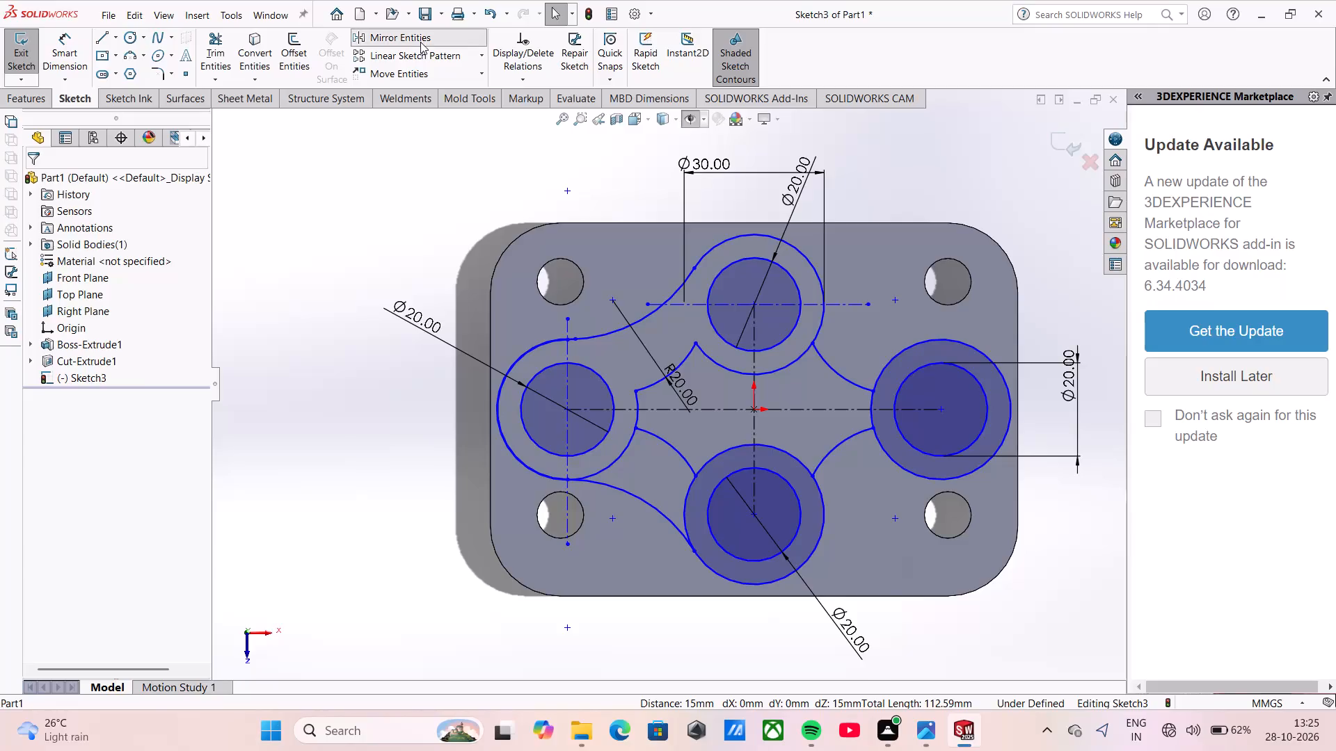
left_click(653, 312)
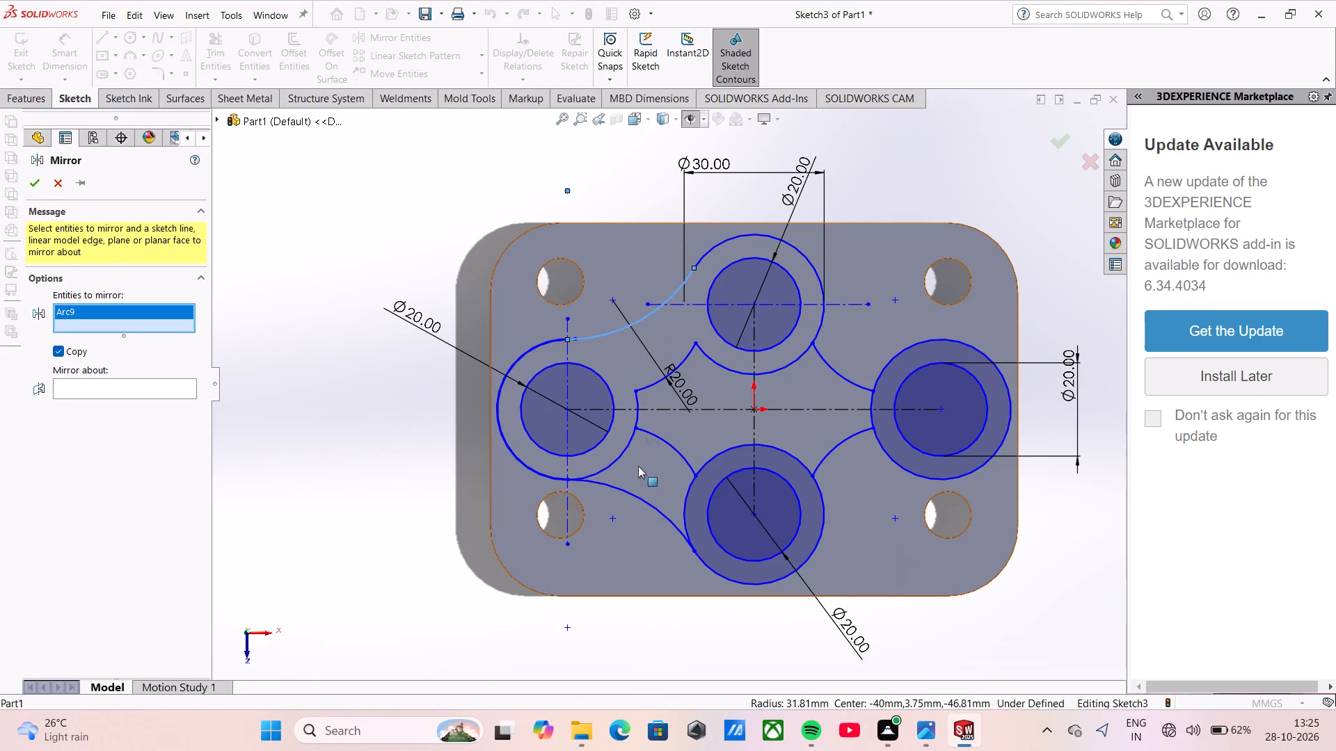
left_click(637, 492)
left_click(113, 407)
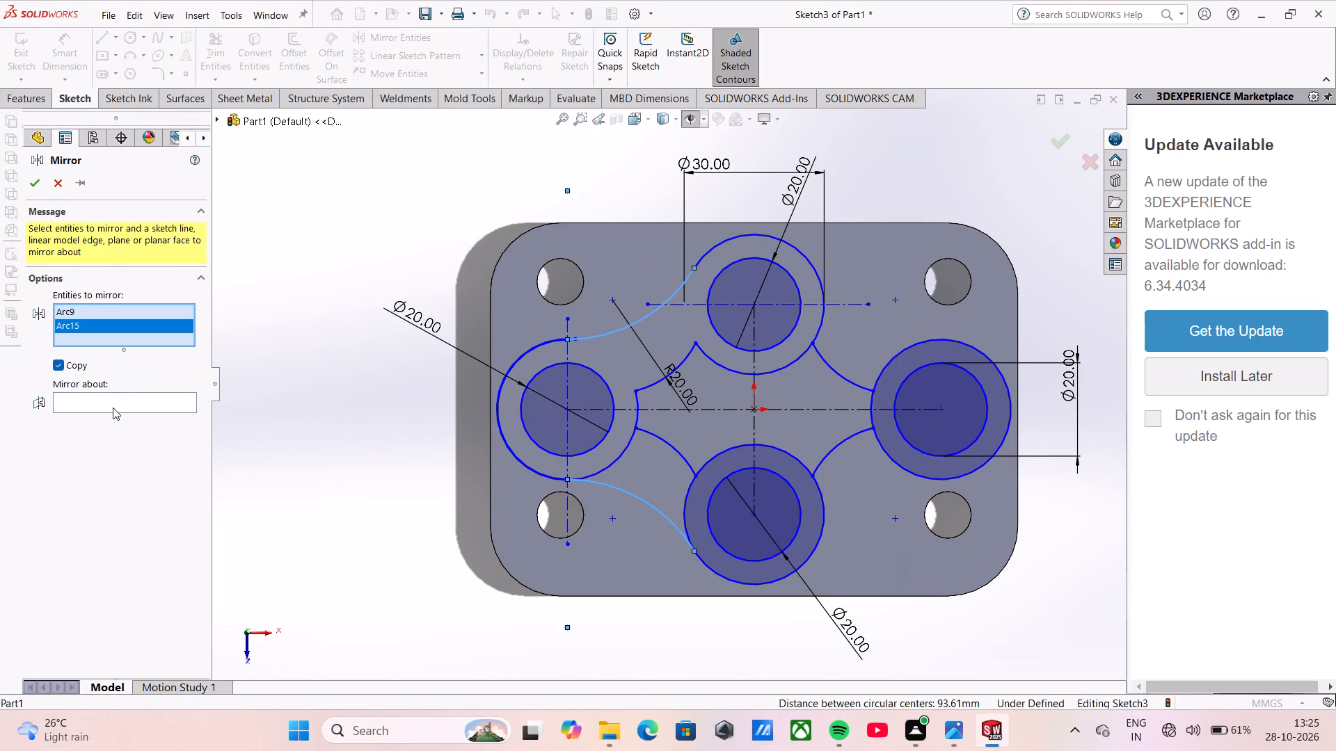
left_click(126, 401)
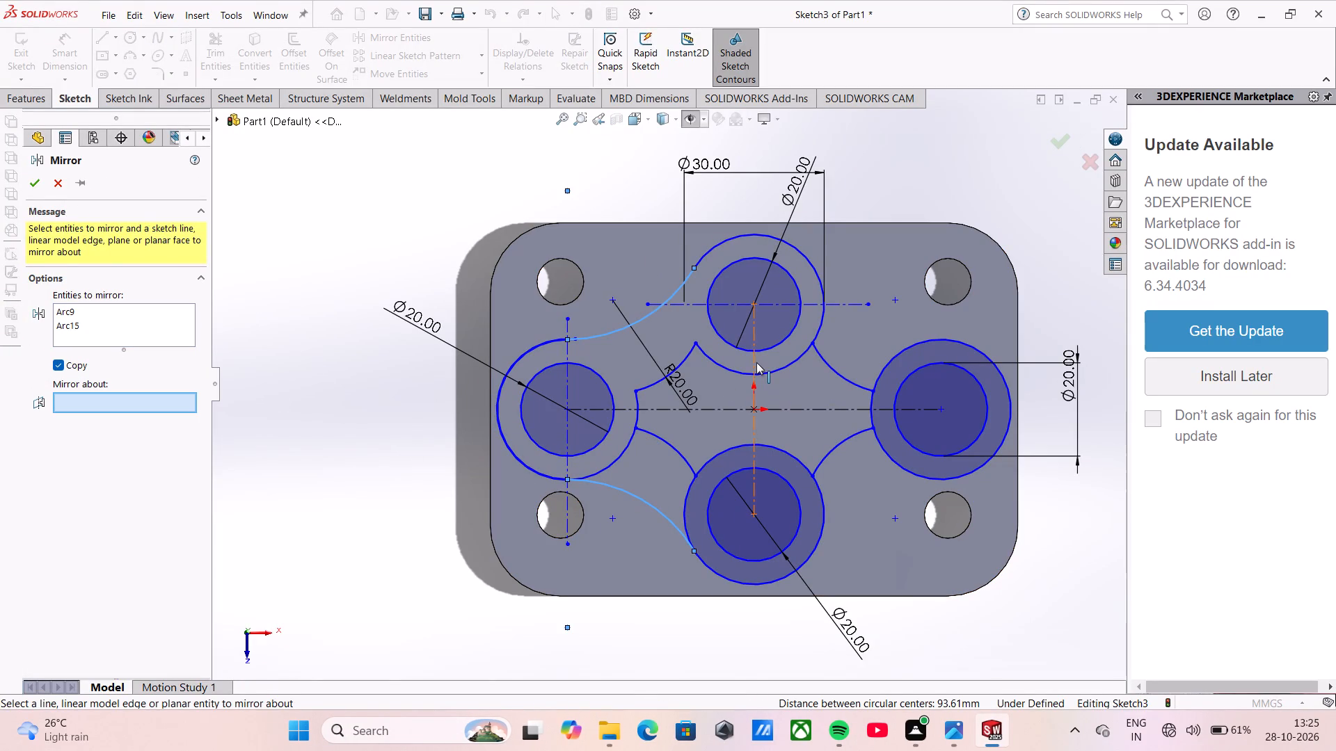
left_click(756, 362)
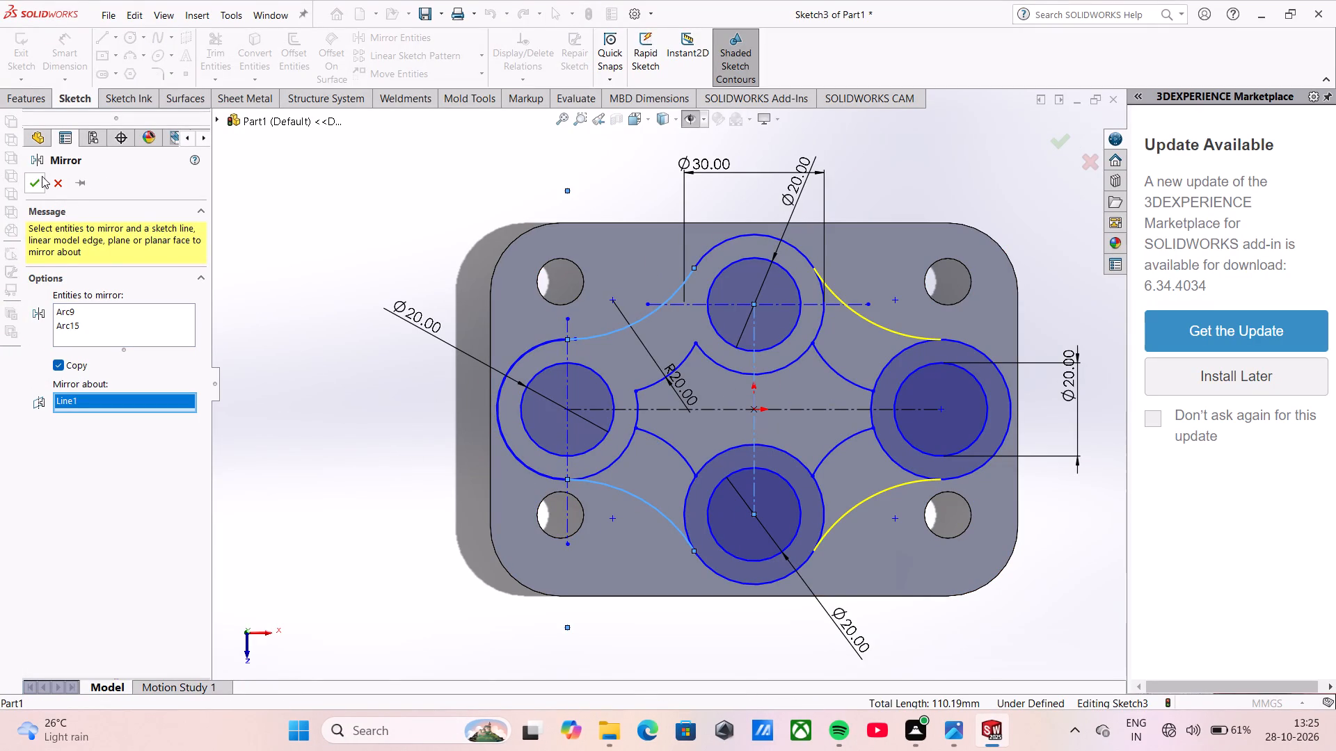
left_click(42, 179)
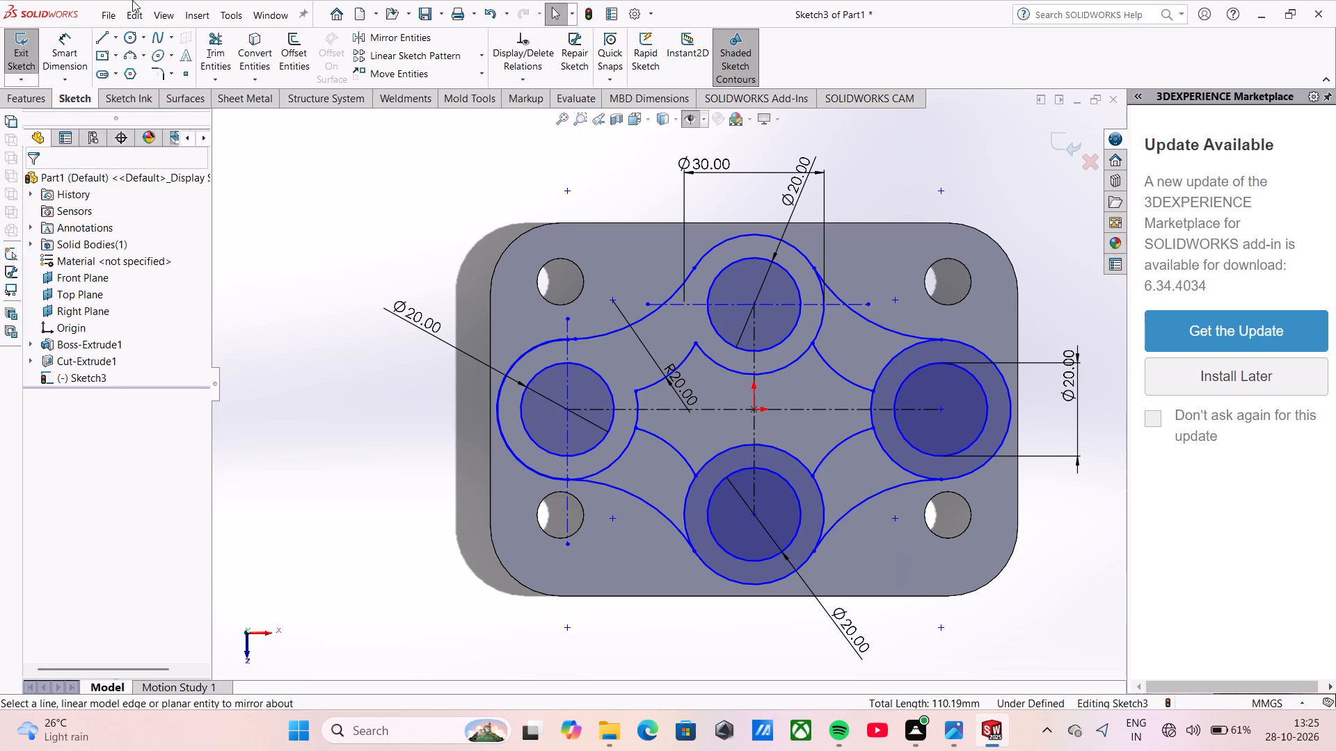
Trim the bottom and right 30 mm circles between the connecting arcs, removing the right circle's whole inner portion.
left_click(220, 47)
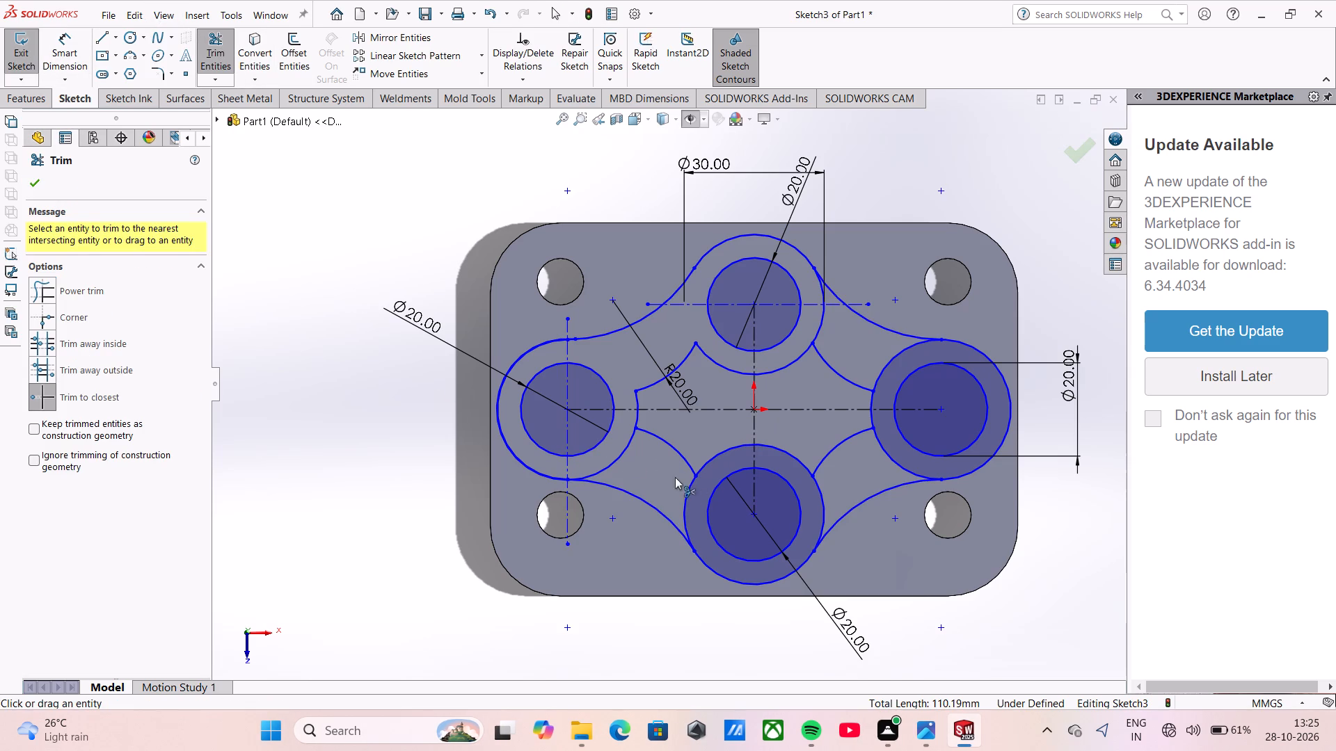
left_click(621, 456)
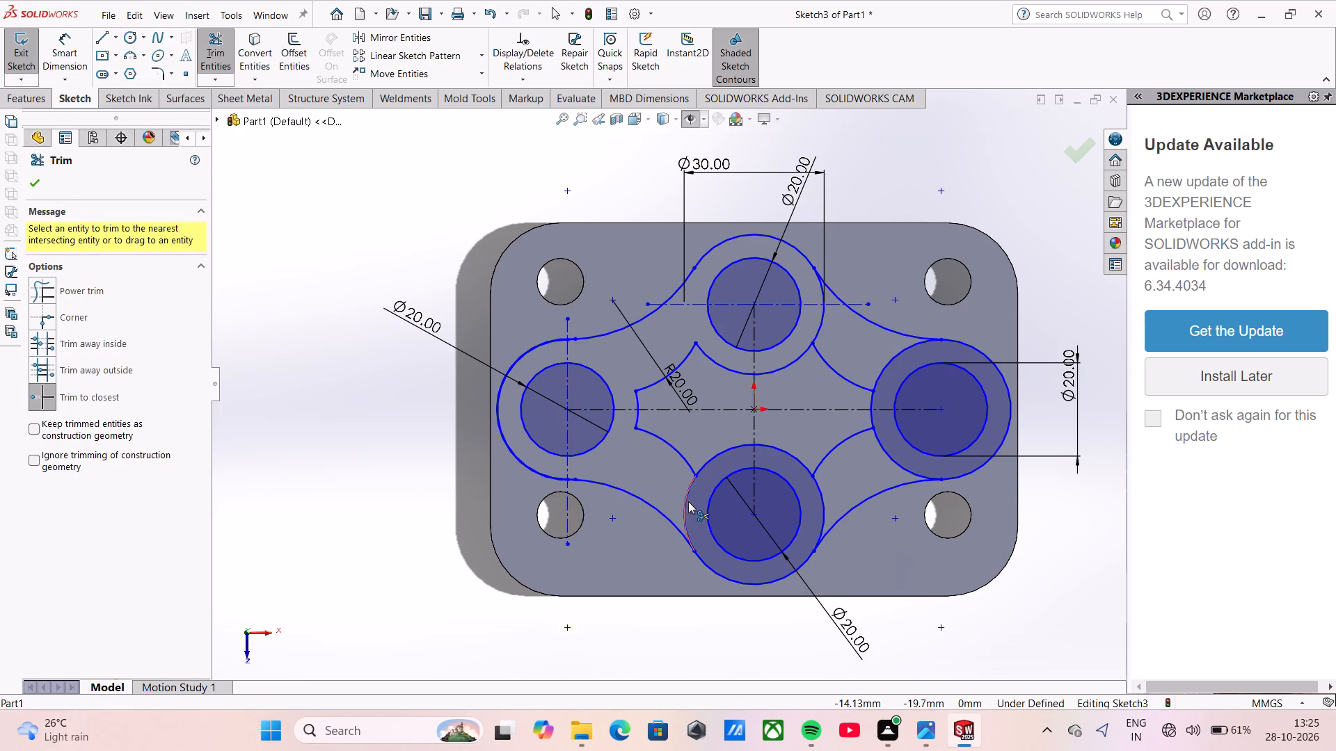
left_click(688, 501)
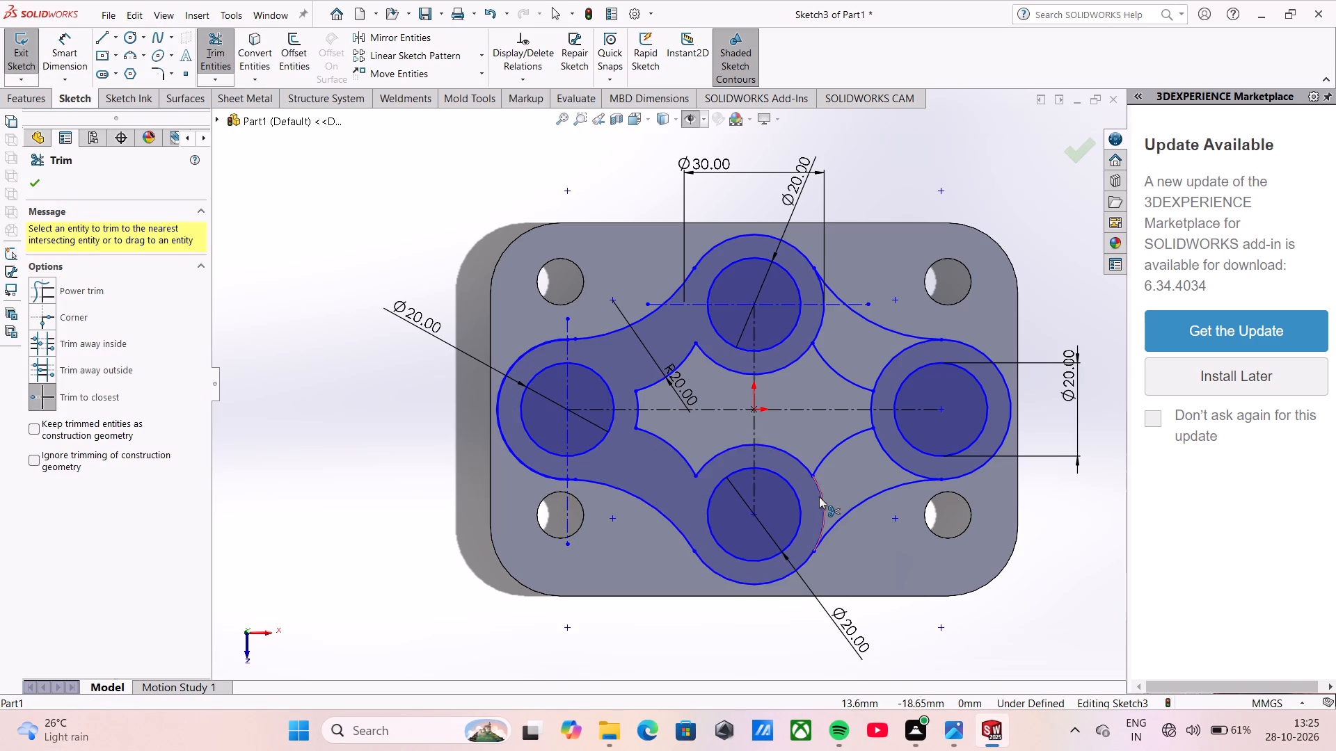
left_click(819, 496)
left_click(891, 453)
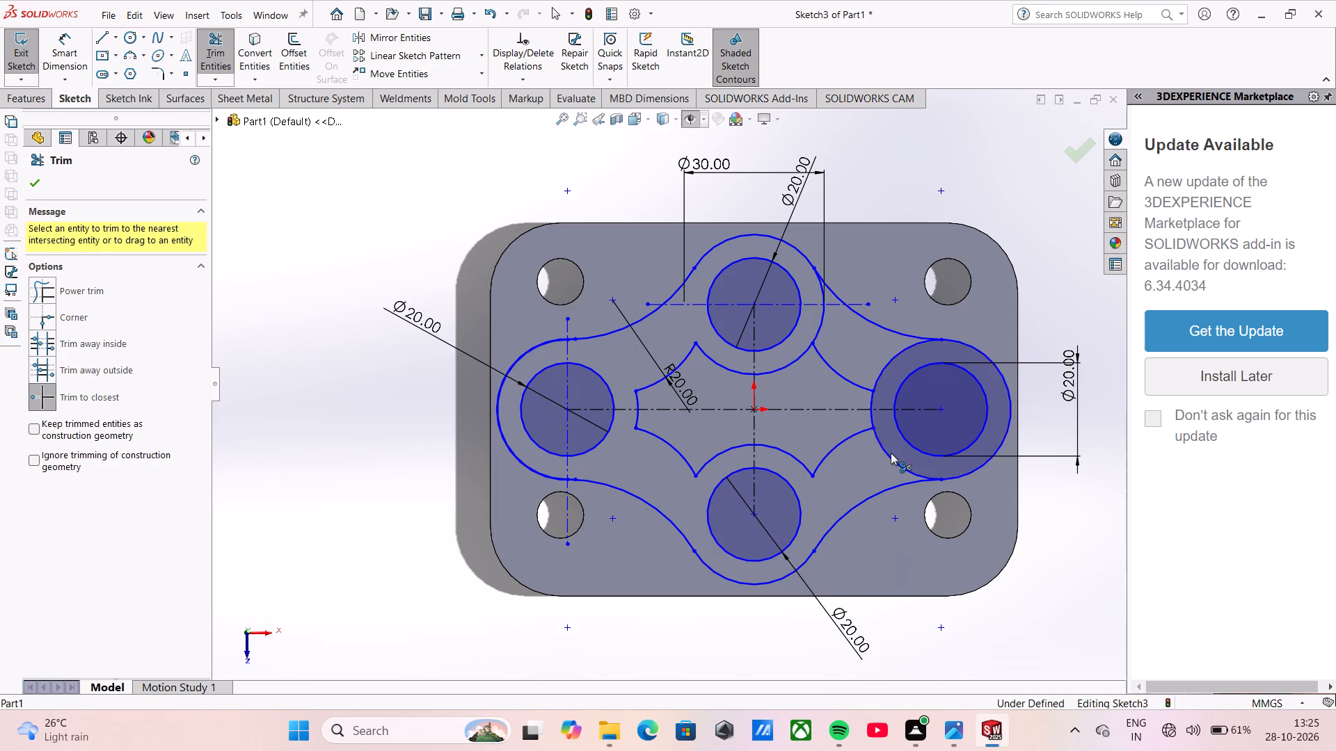
left_click(886, 363)
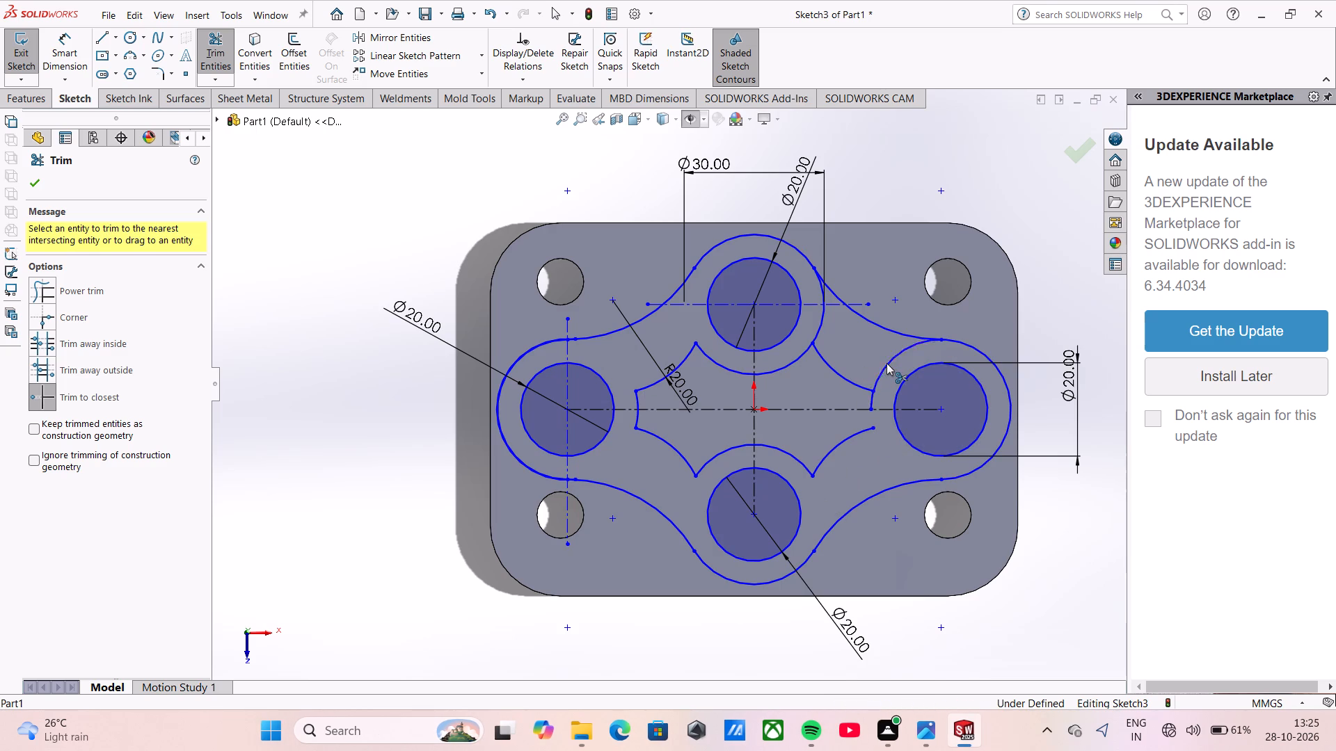
scroll(864, 435, "down", 2)
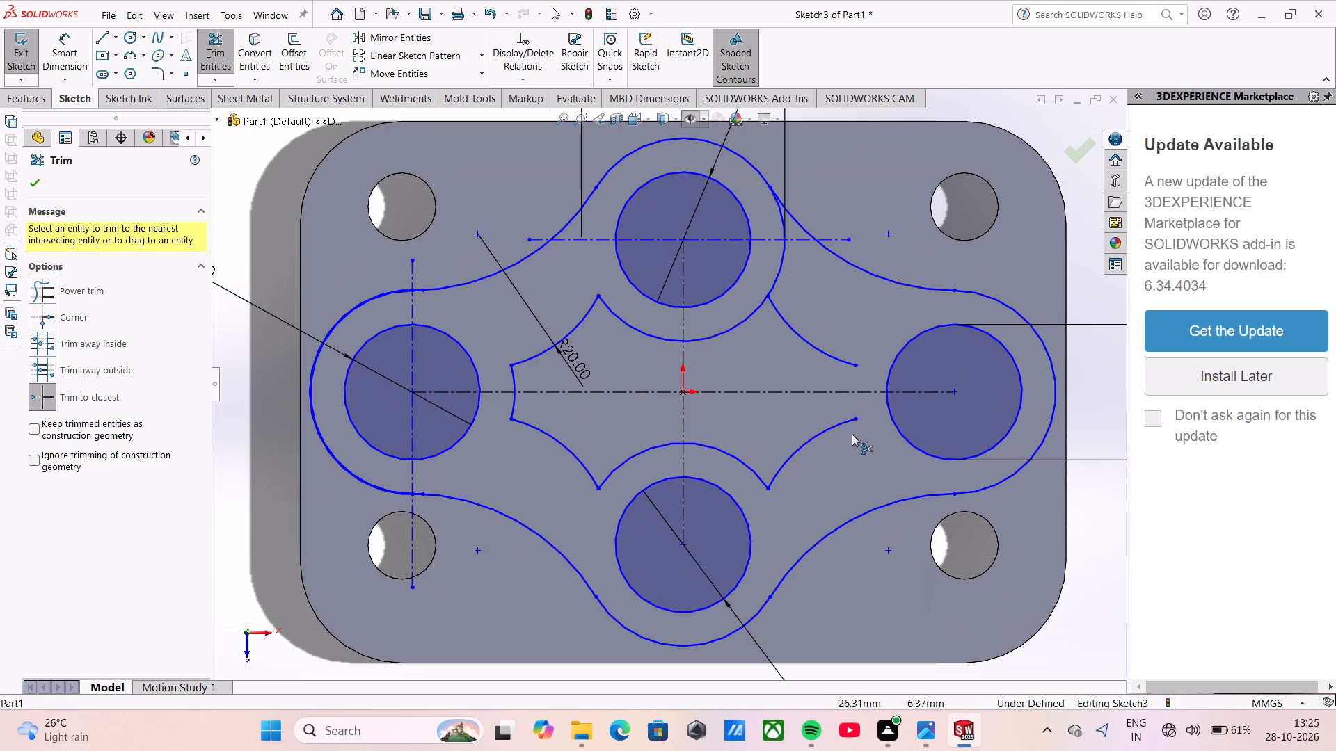
Mirror the short left-hand inner arc of the central star-shaped outline about the vertical centerline.
left_click(402, 30)
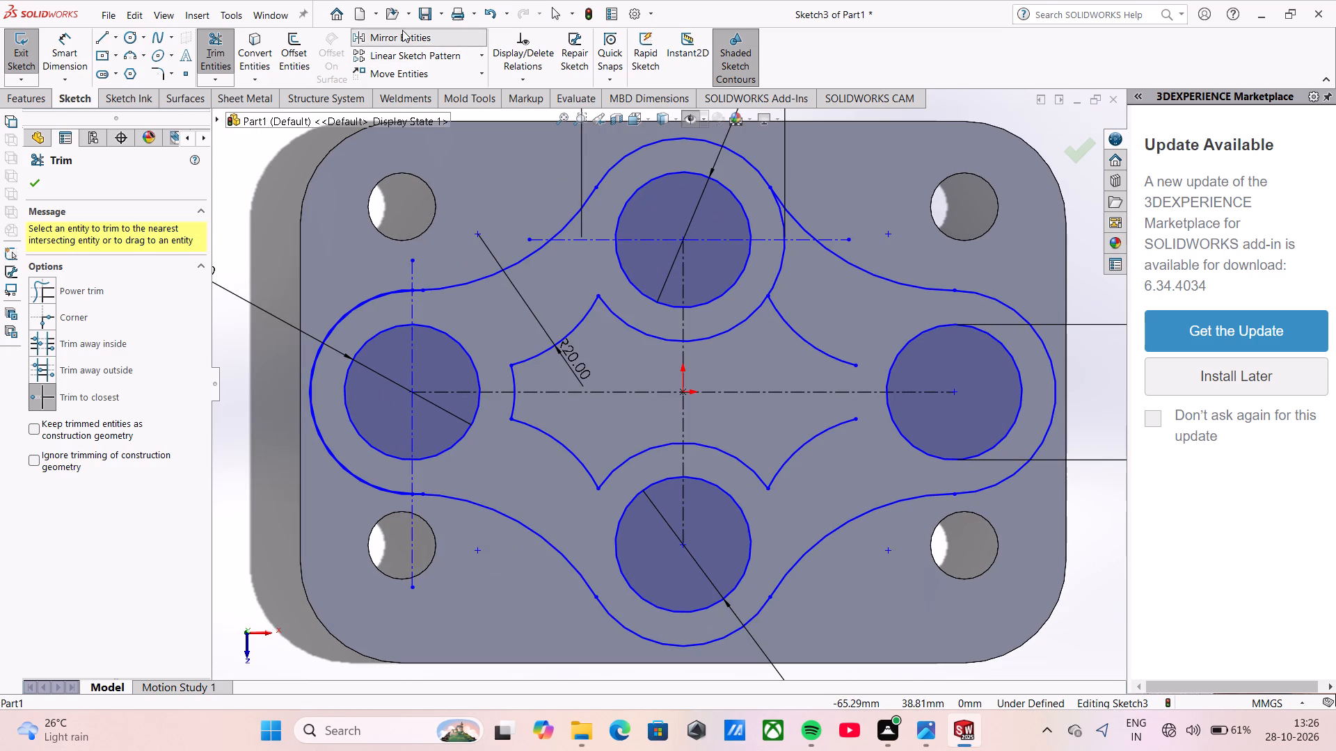
left_click(514, 391)
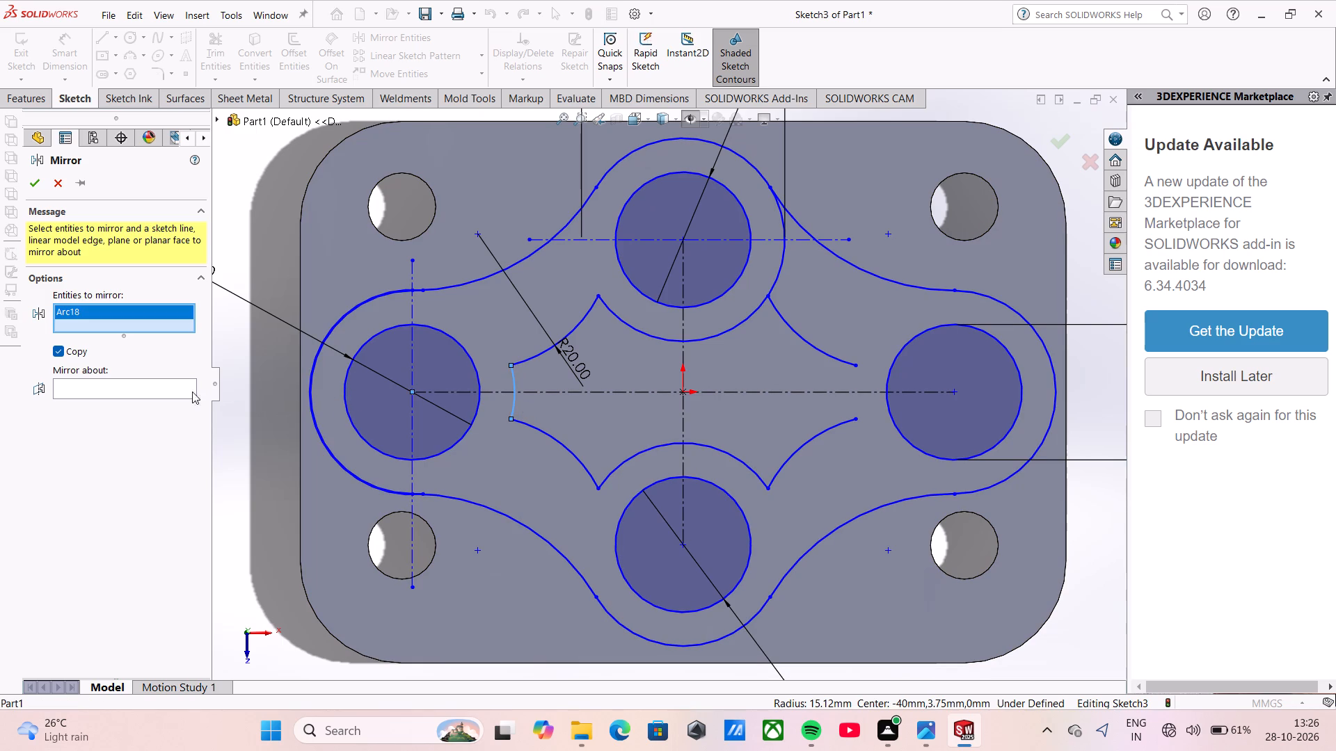
left_click(170, 388)
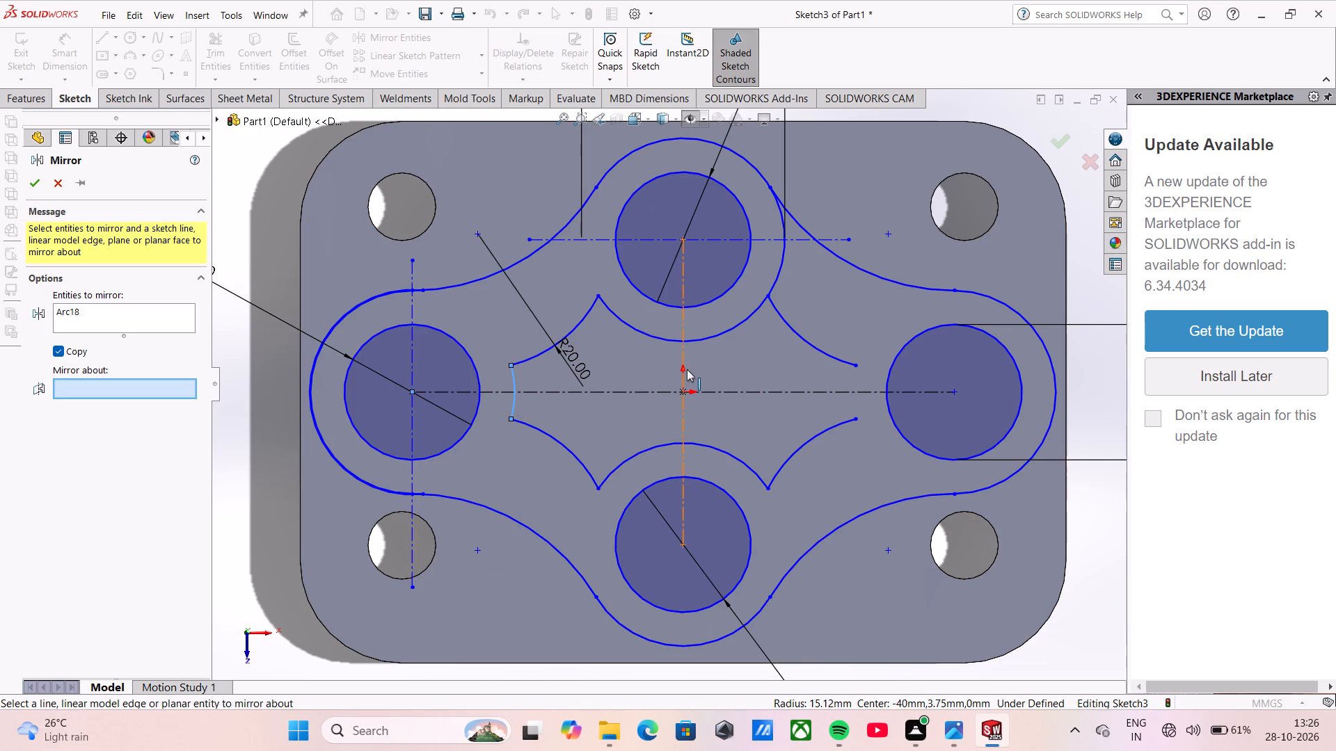
left_click(687, 369)
left_click(32, 183)
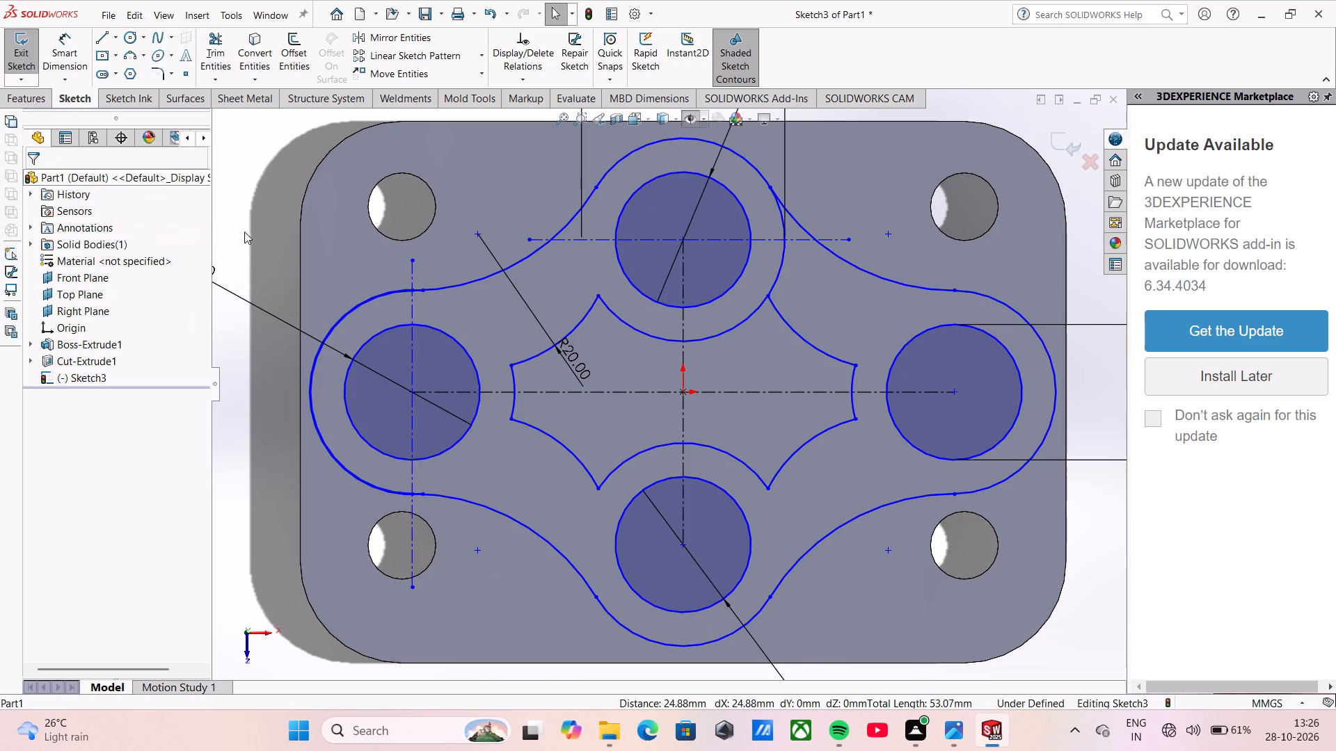
Trim the leftover right-hand segments of the top 30 mm circle between the inner and outer connecting arcs.
left_click(229, 31)
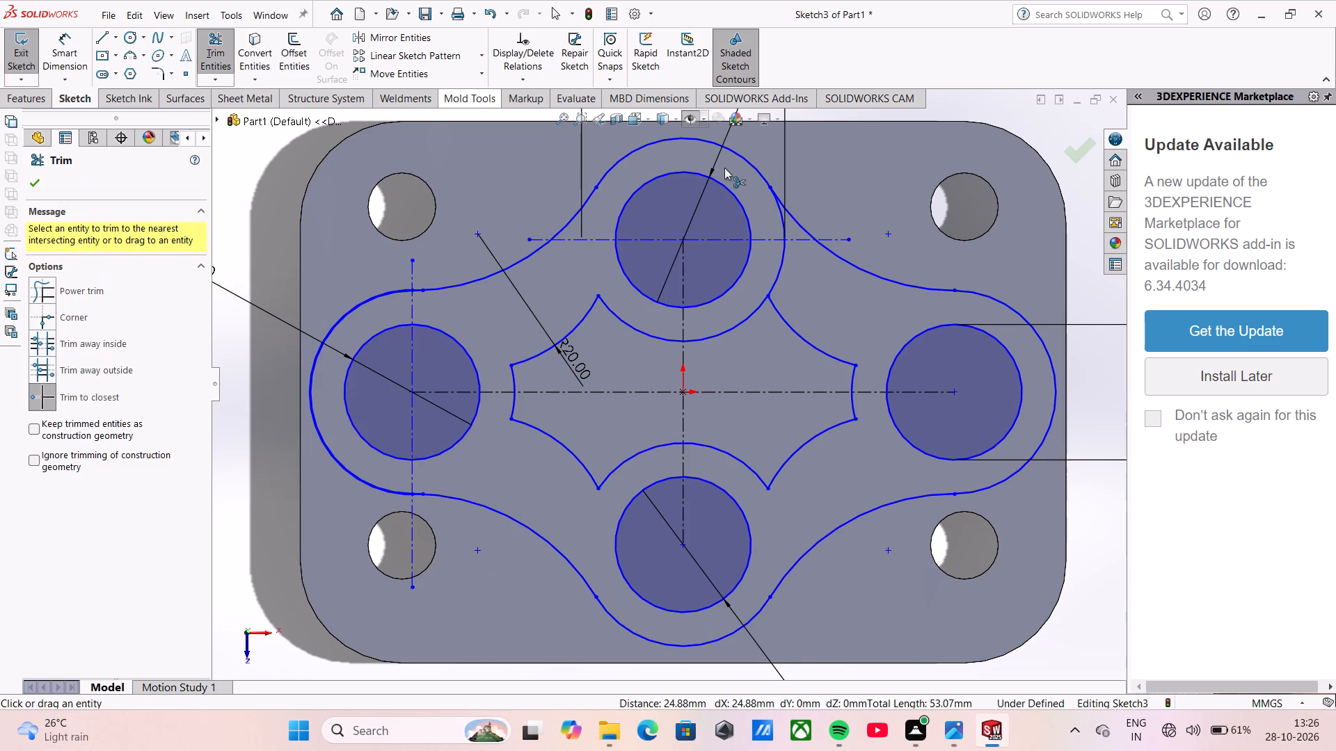
left_click(786, 244)
left_click(780, 223)
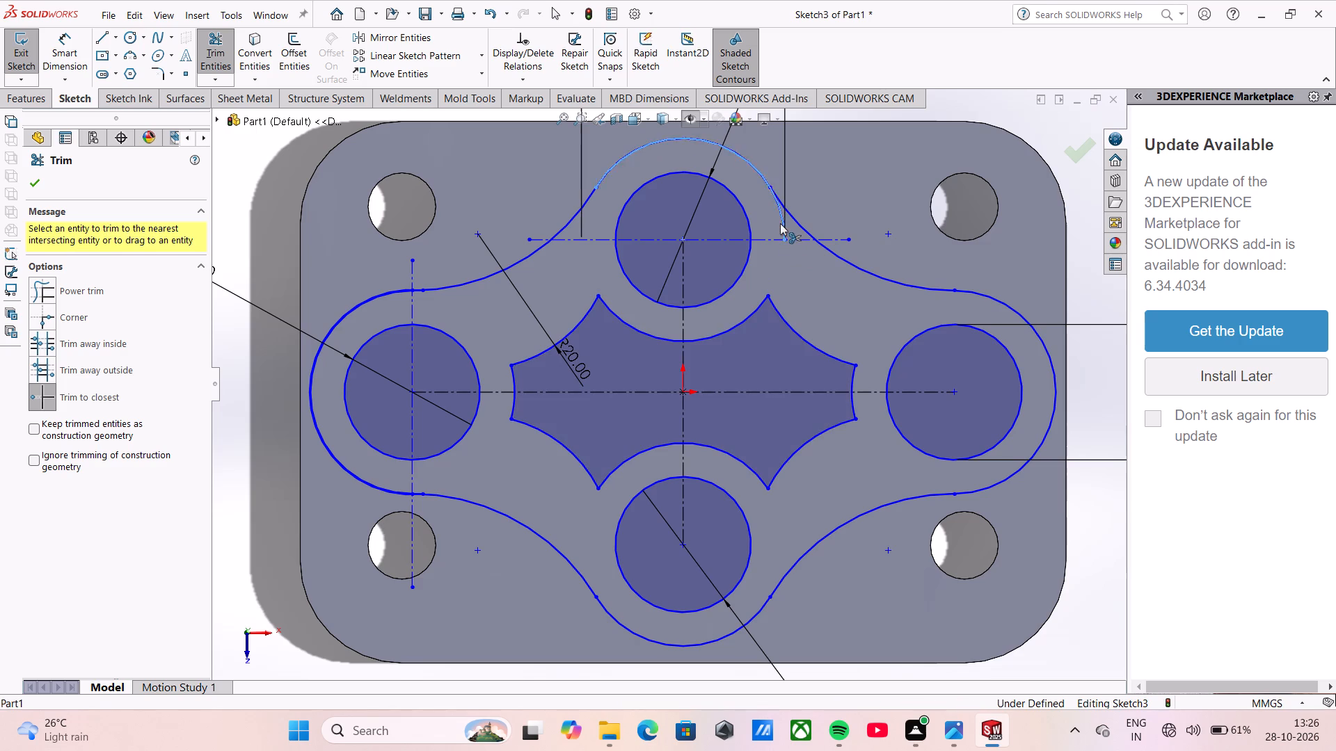
scroll(801, 301, "up", 1)
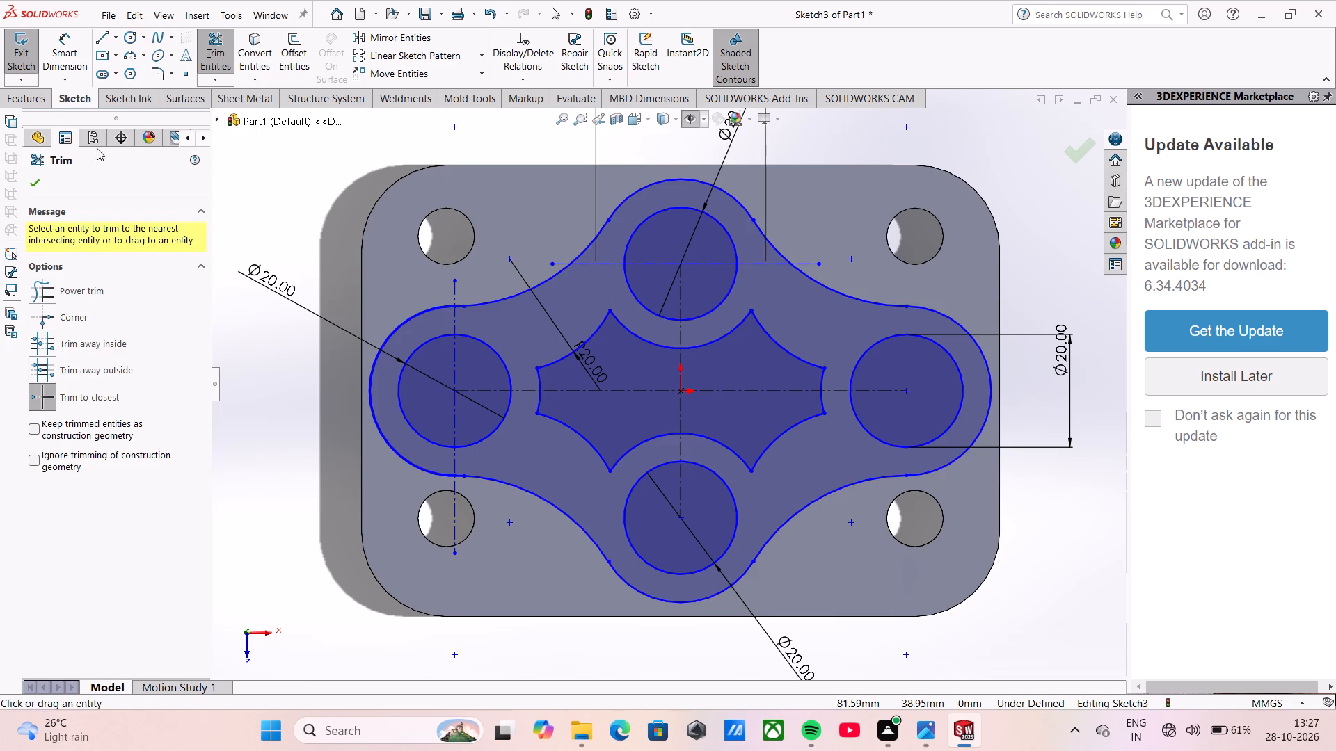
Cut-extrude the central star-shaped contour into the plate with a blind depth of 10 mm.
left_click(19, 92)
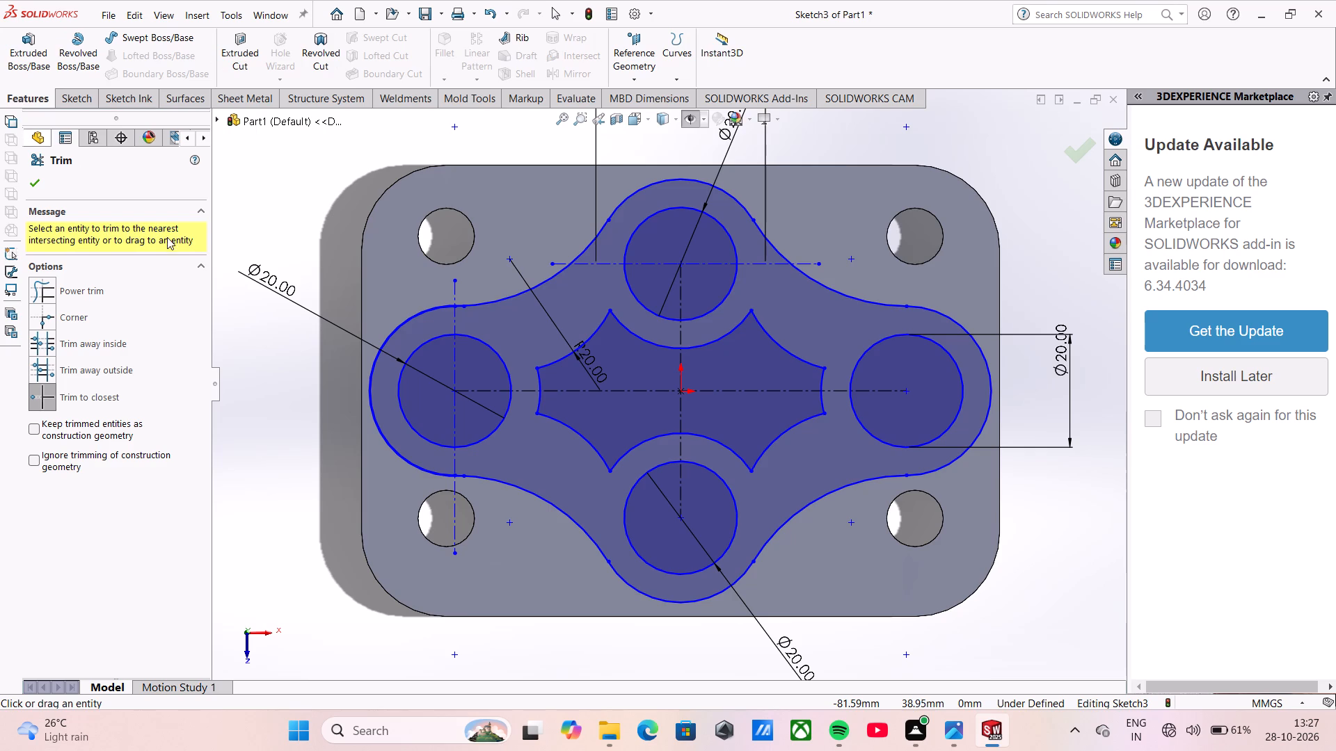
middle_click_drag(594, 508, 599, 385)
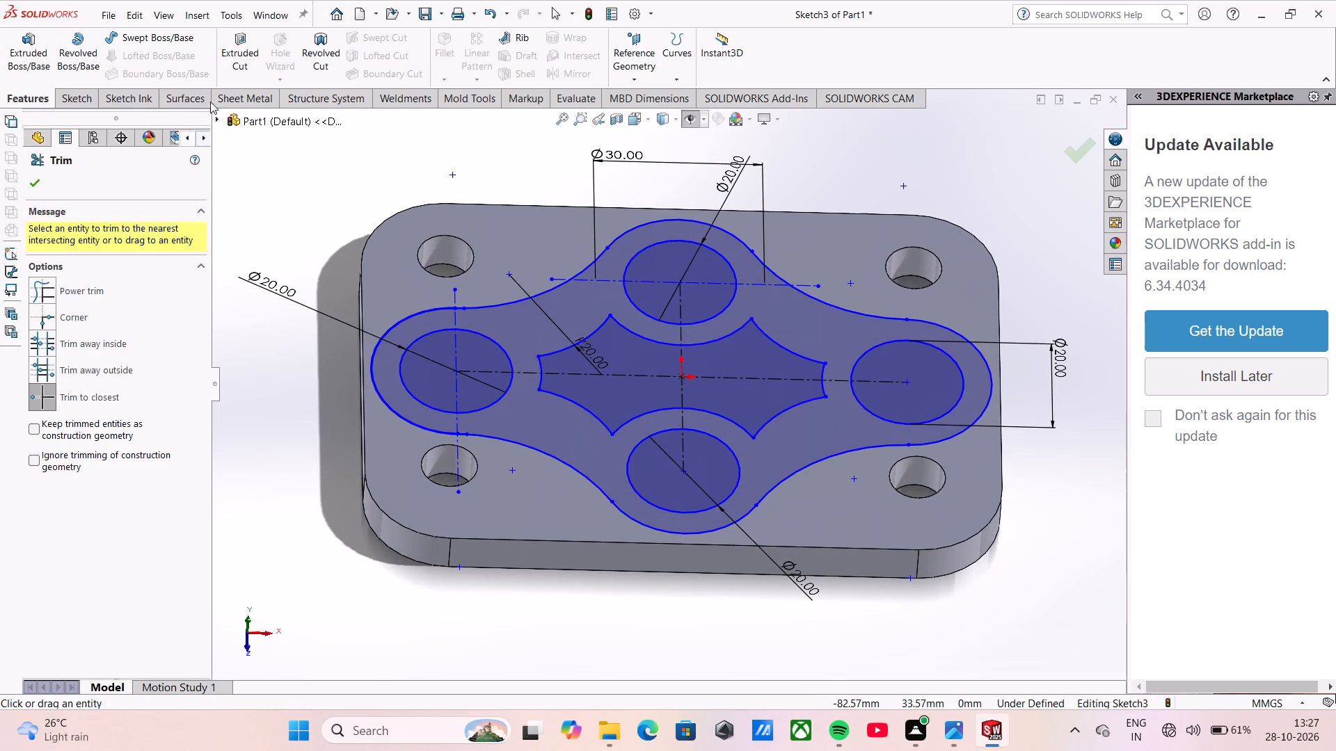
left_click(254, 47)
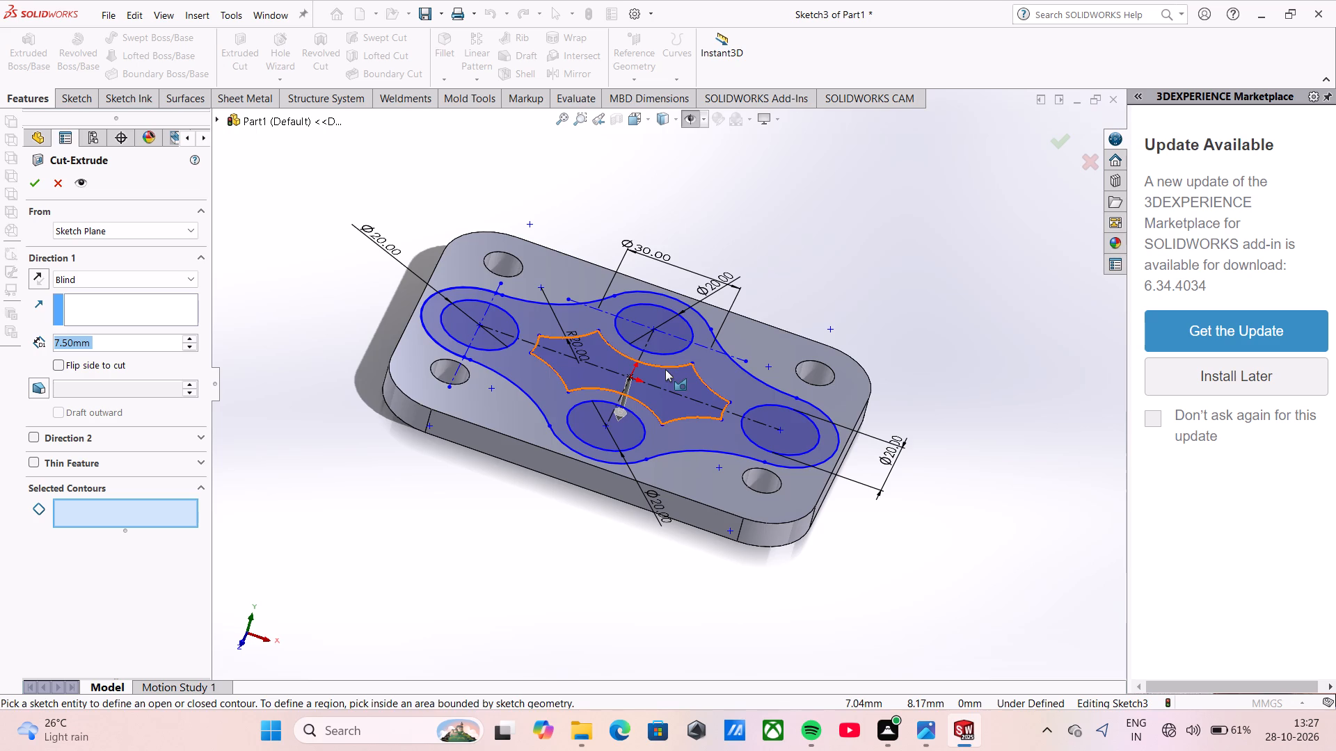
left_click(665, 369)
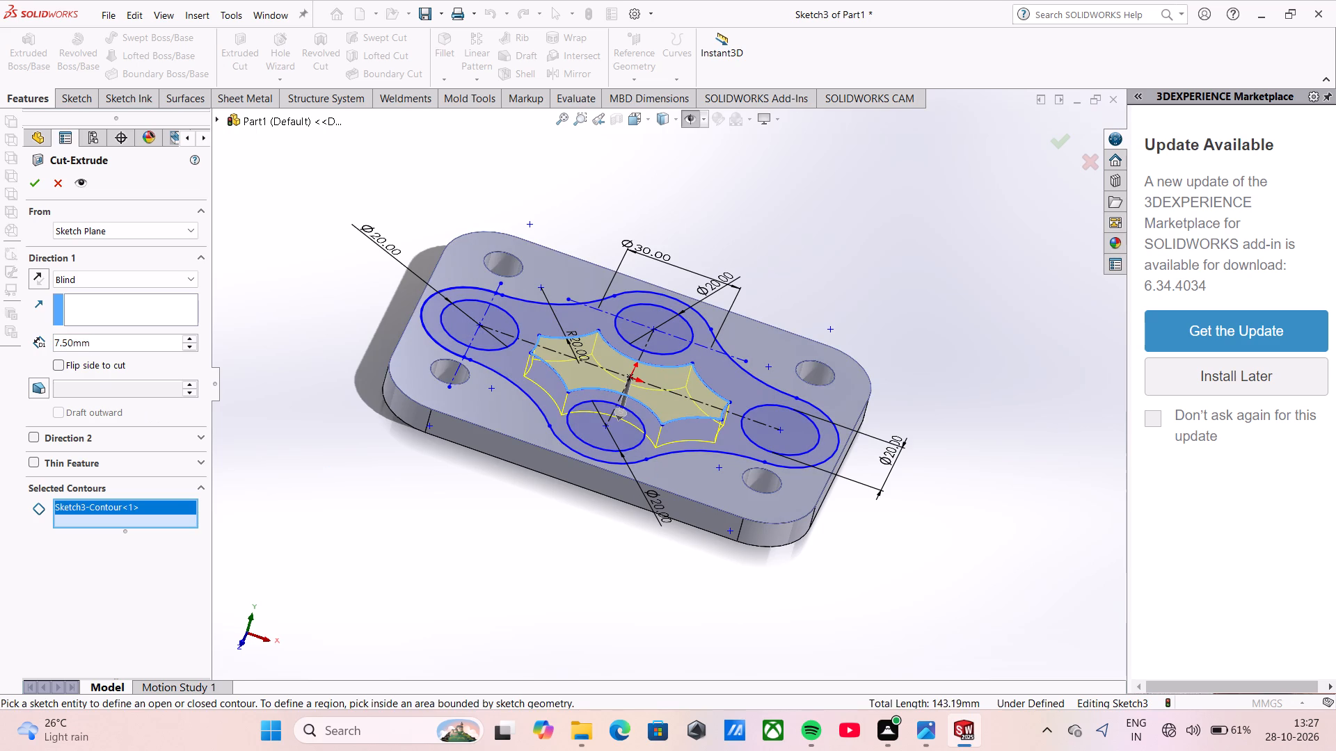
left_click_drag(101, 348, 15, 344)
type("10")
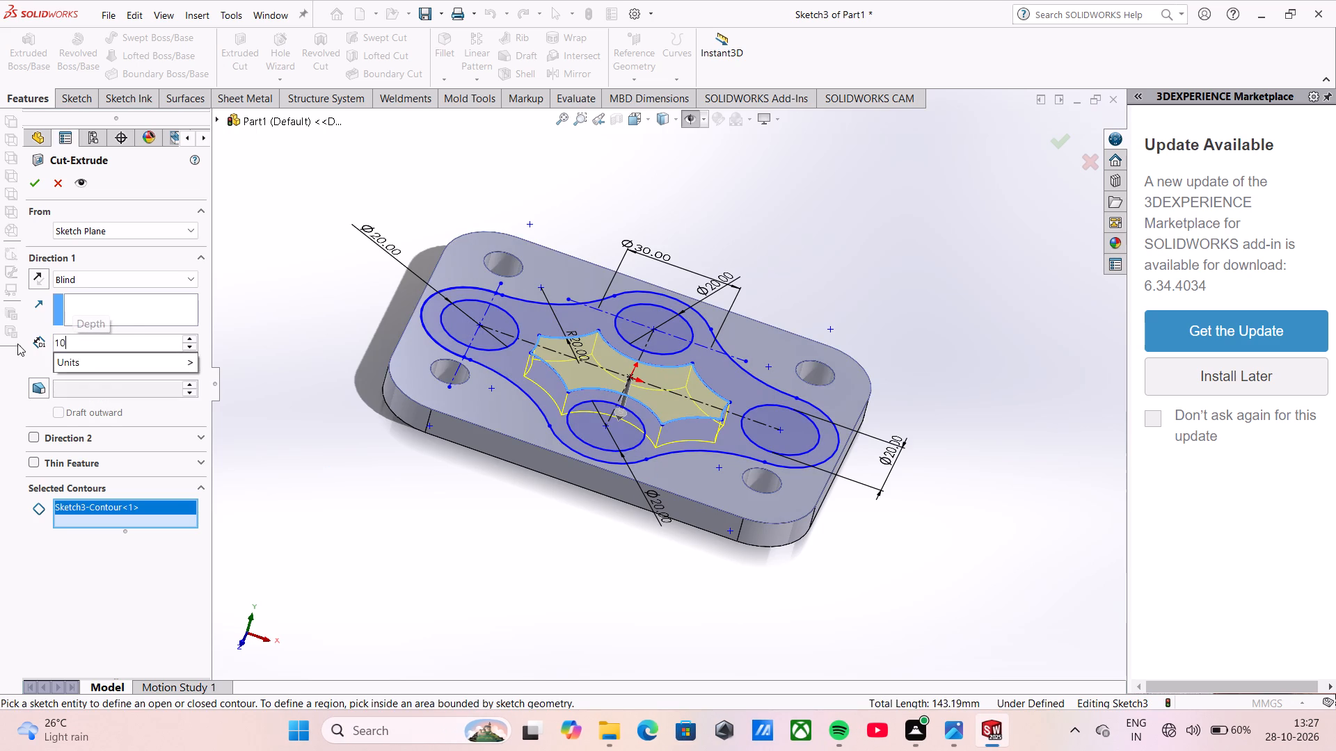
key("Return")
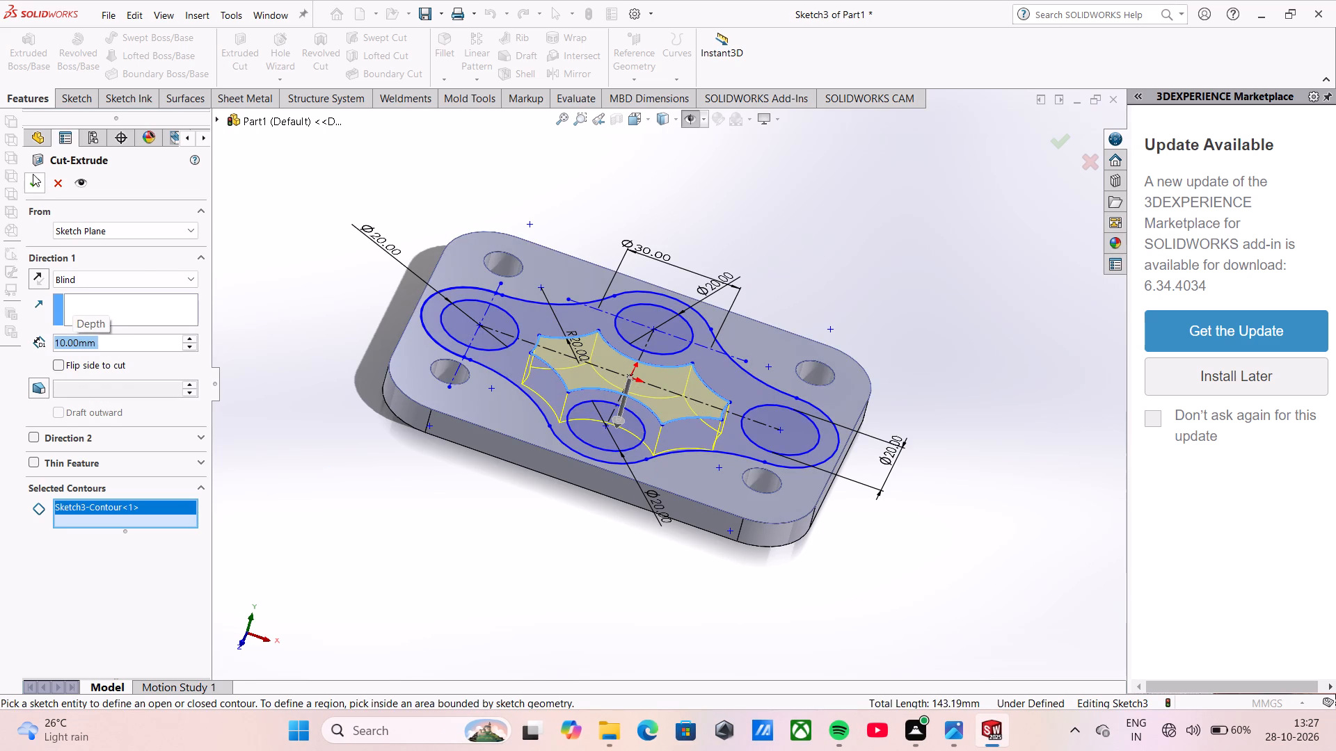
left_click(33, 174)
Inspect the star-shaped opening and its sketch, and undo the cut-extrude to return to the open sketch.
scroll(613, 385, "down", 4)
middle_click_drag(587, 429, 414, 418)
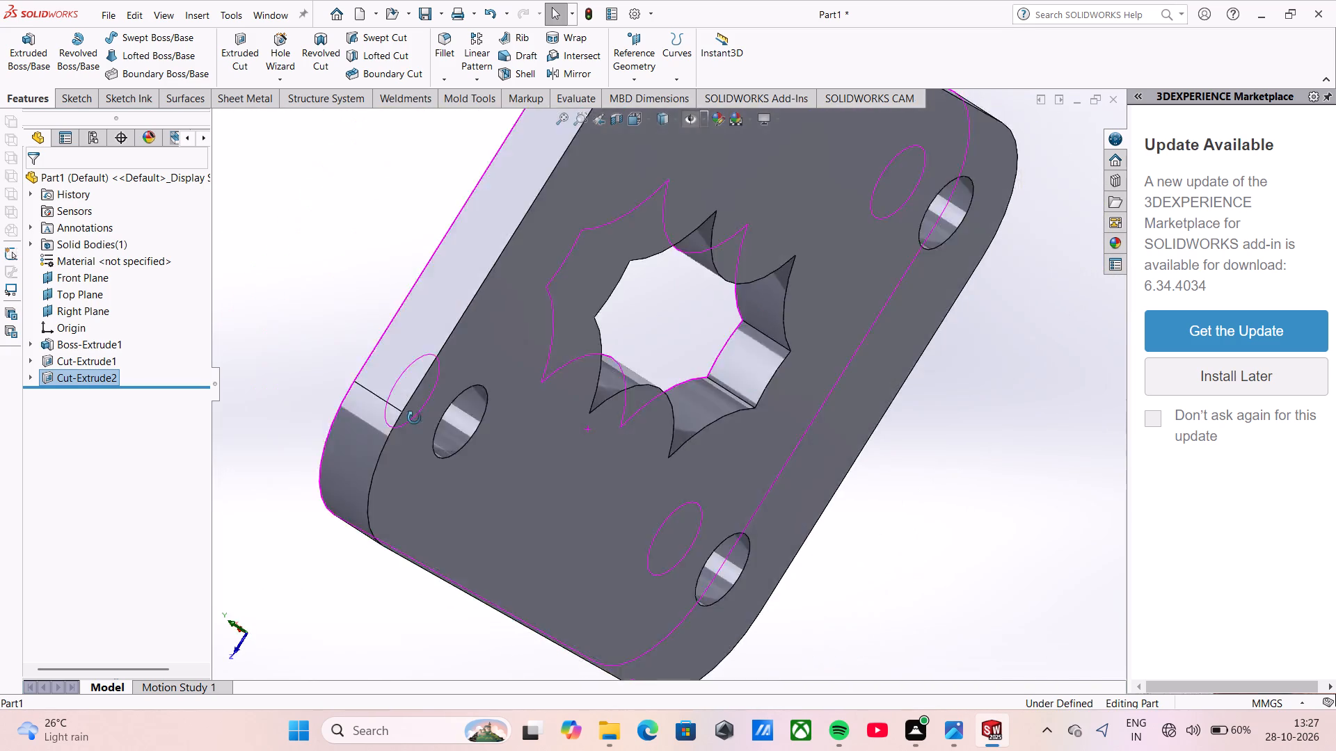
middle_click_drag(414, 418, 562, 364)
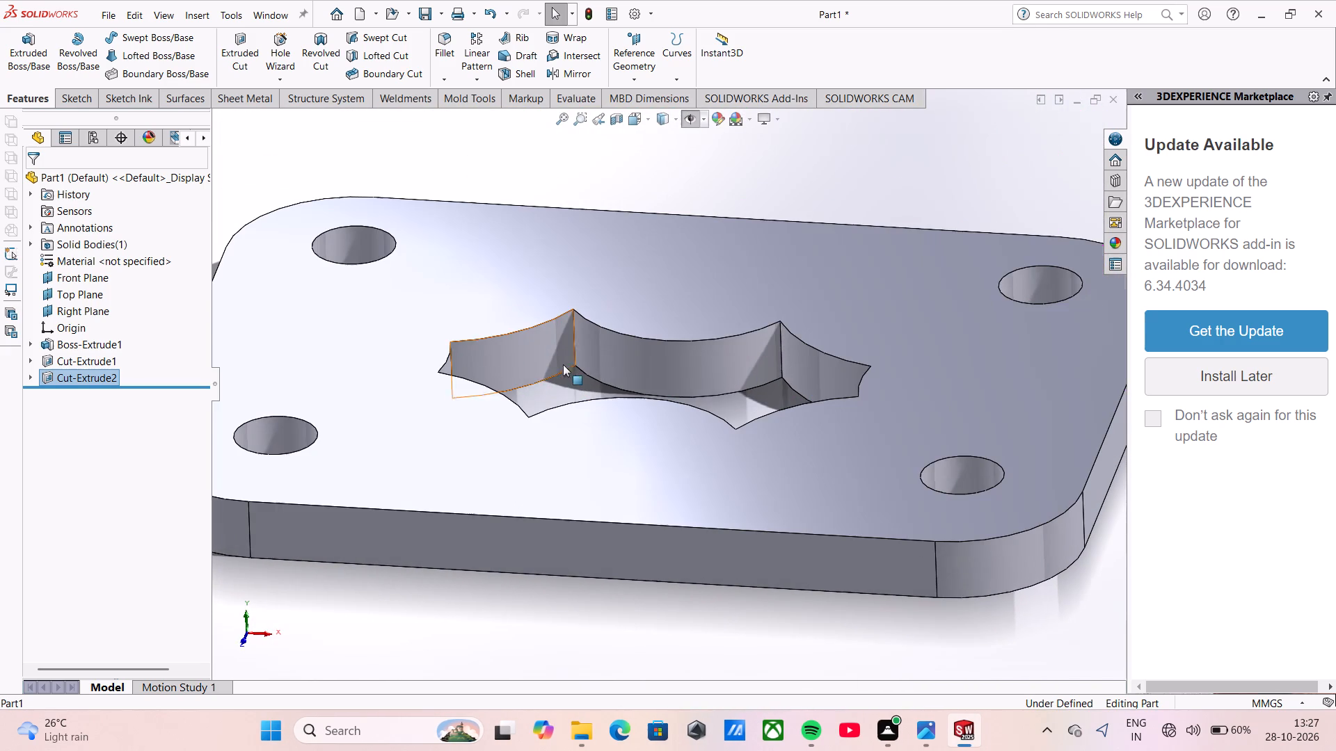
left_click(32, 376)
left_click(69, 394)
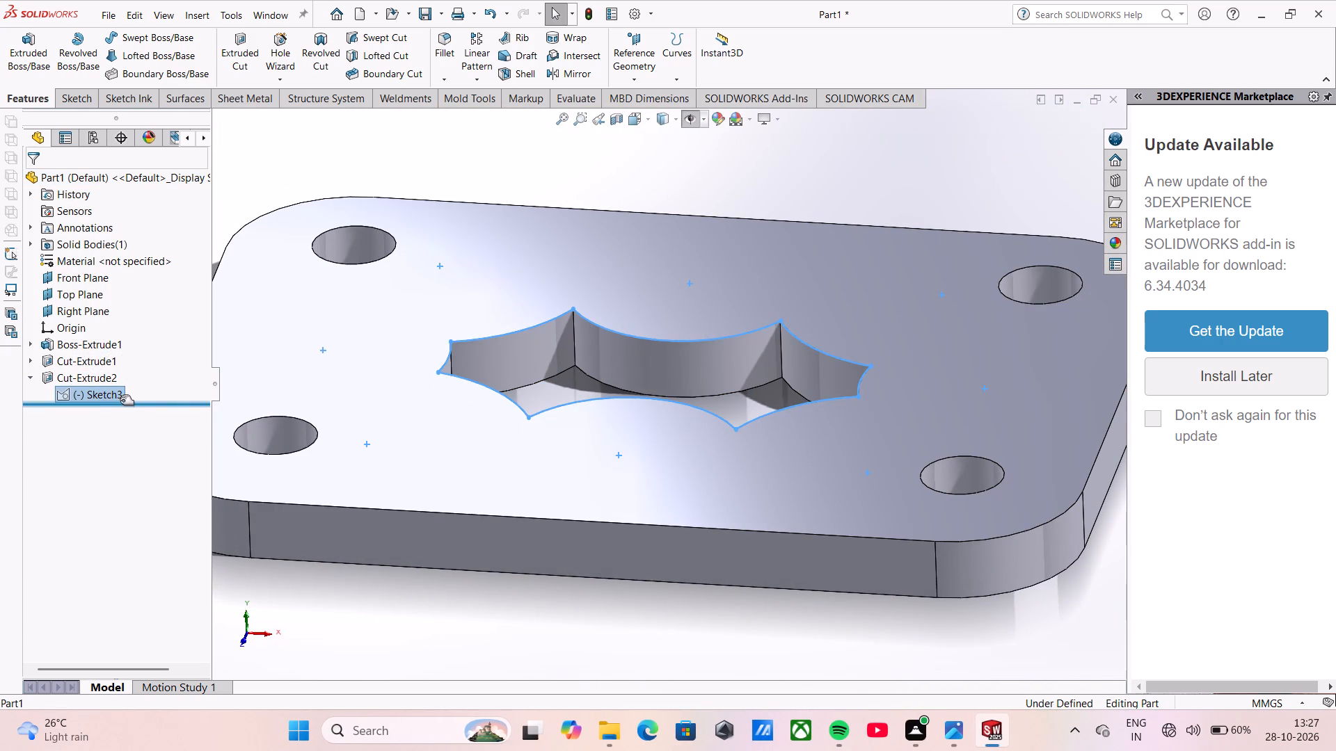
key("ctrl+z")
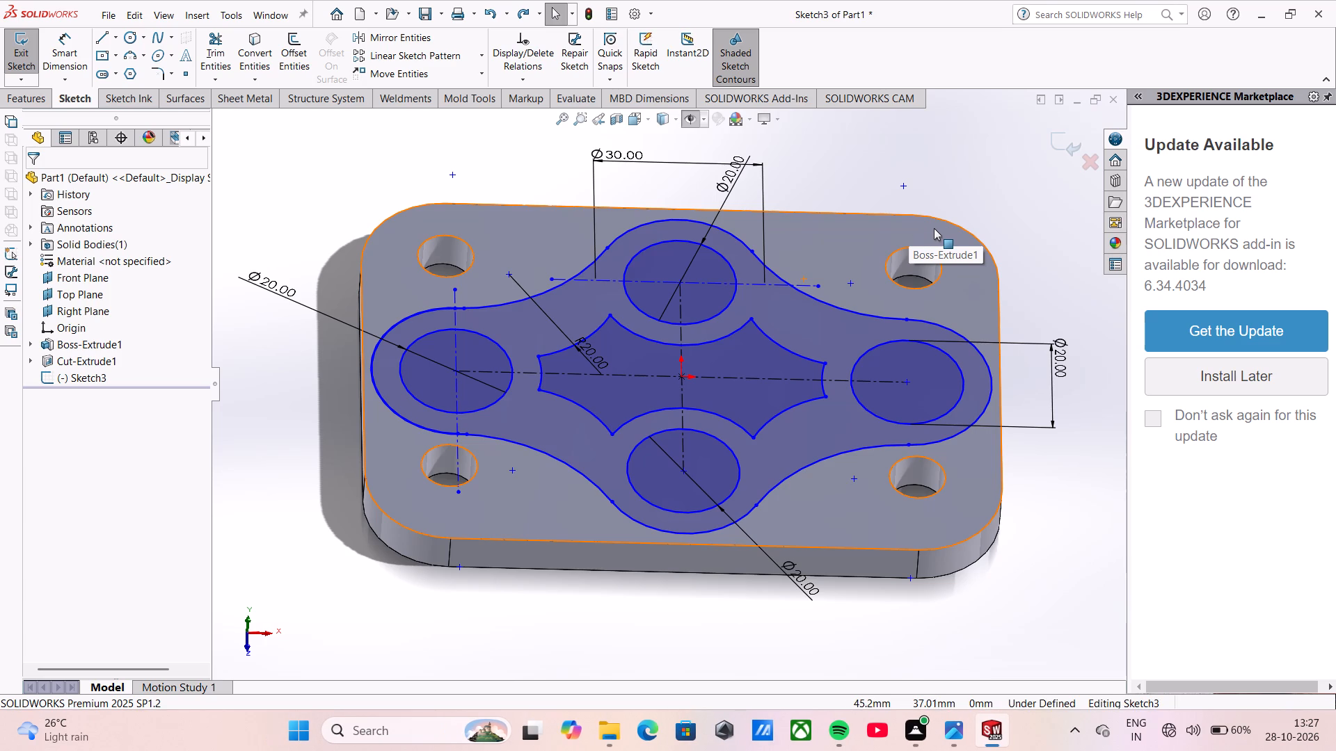
Examine the trimmed profile, its central star-shaped region and the four 20 mm circles on the plate from several angles.
scroll(926, 393, "down", 4)
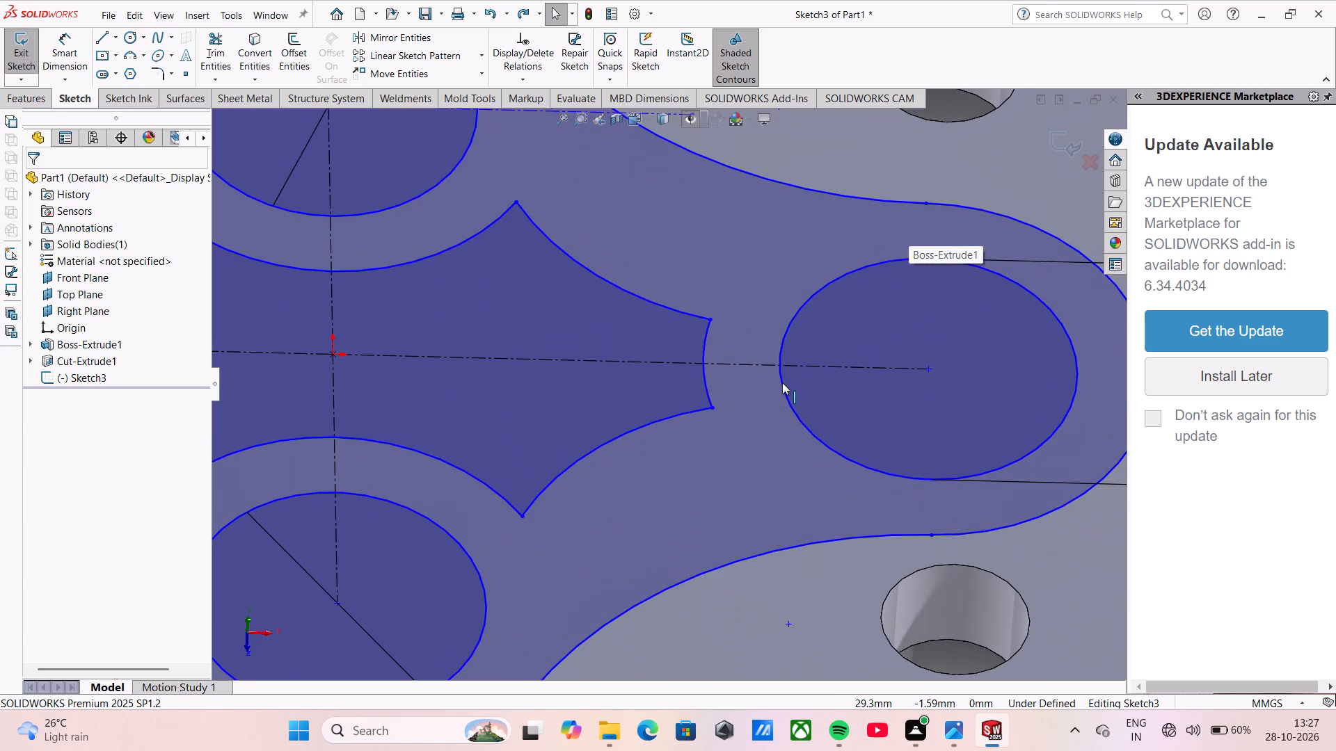
scroll(782, 382, "up", 4)
middle_click_drag(770, 377, 735, 369)
scroll(721, 355, "up", 3)
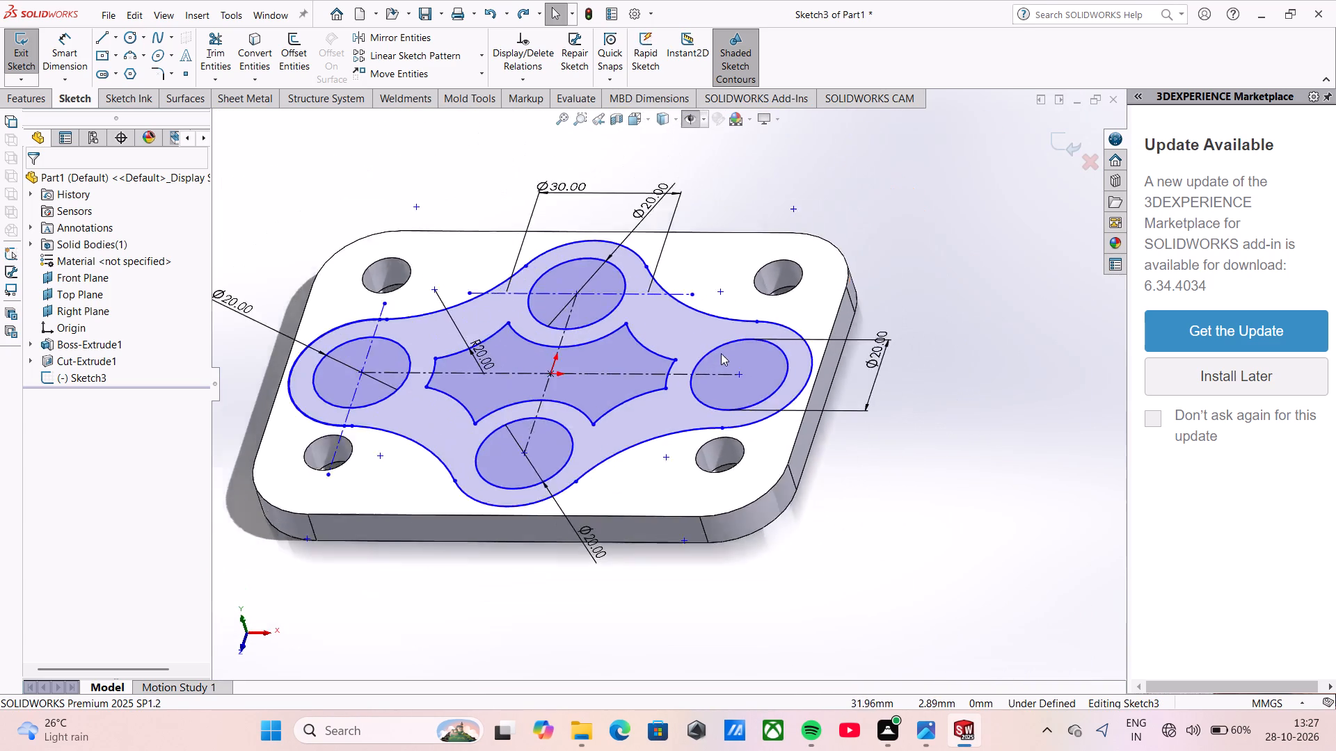
scroll(721, 353, "up", 1)
scroll(557, 330, "up", 2)
middle_click_drag(556, 332, 571, 524)
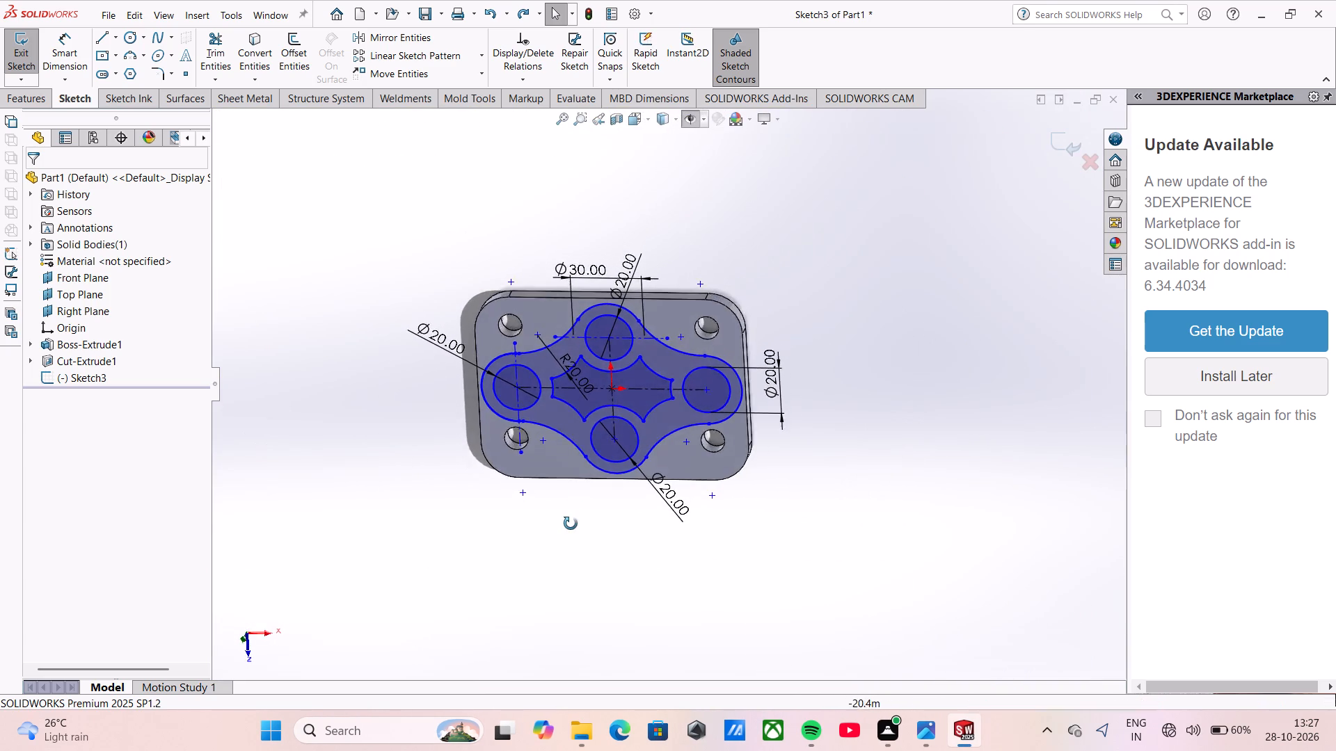
middle_click_drag(571, 524, 587, 292)
scroll(492, 394, "down", 2)
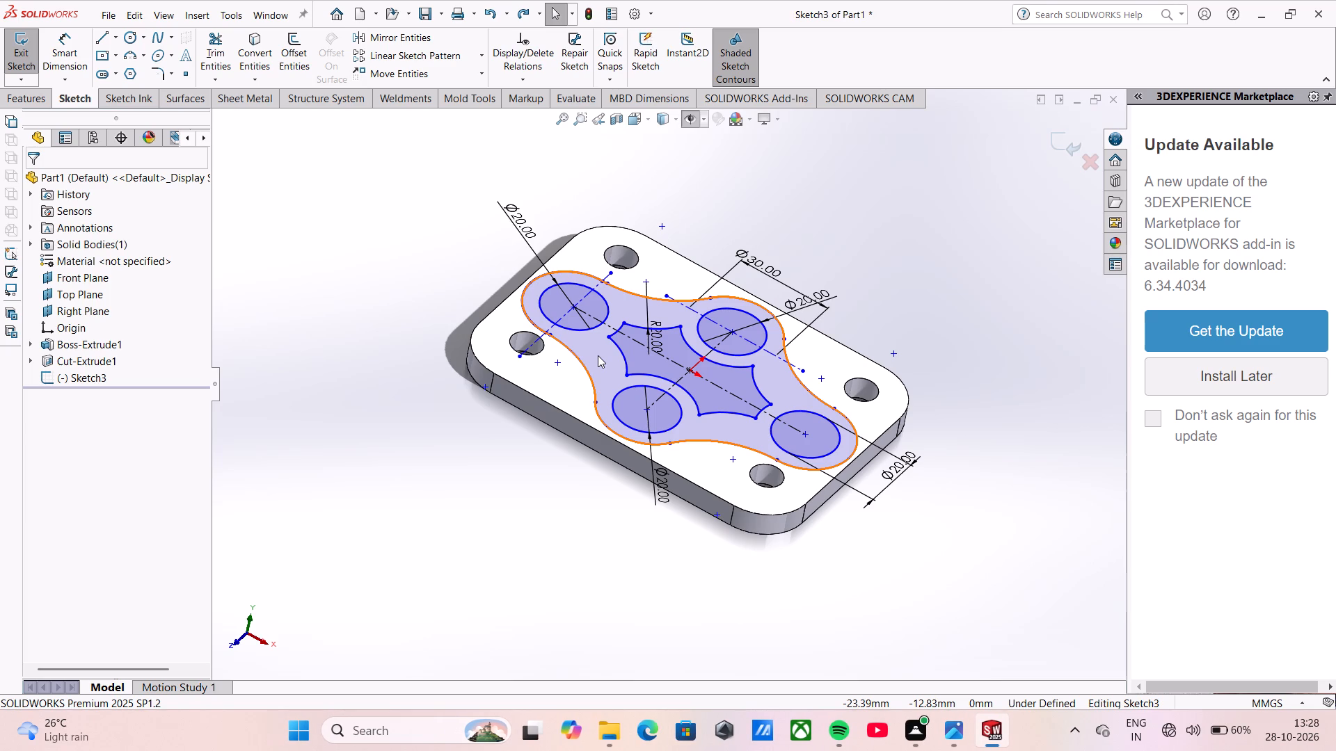
scroll(651, 371, "down", 5)
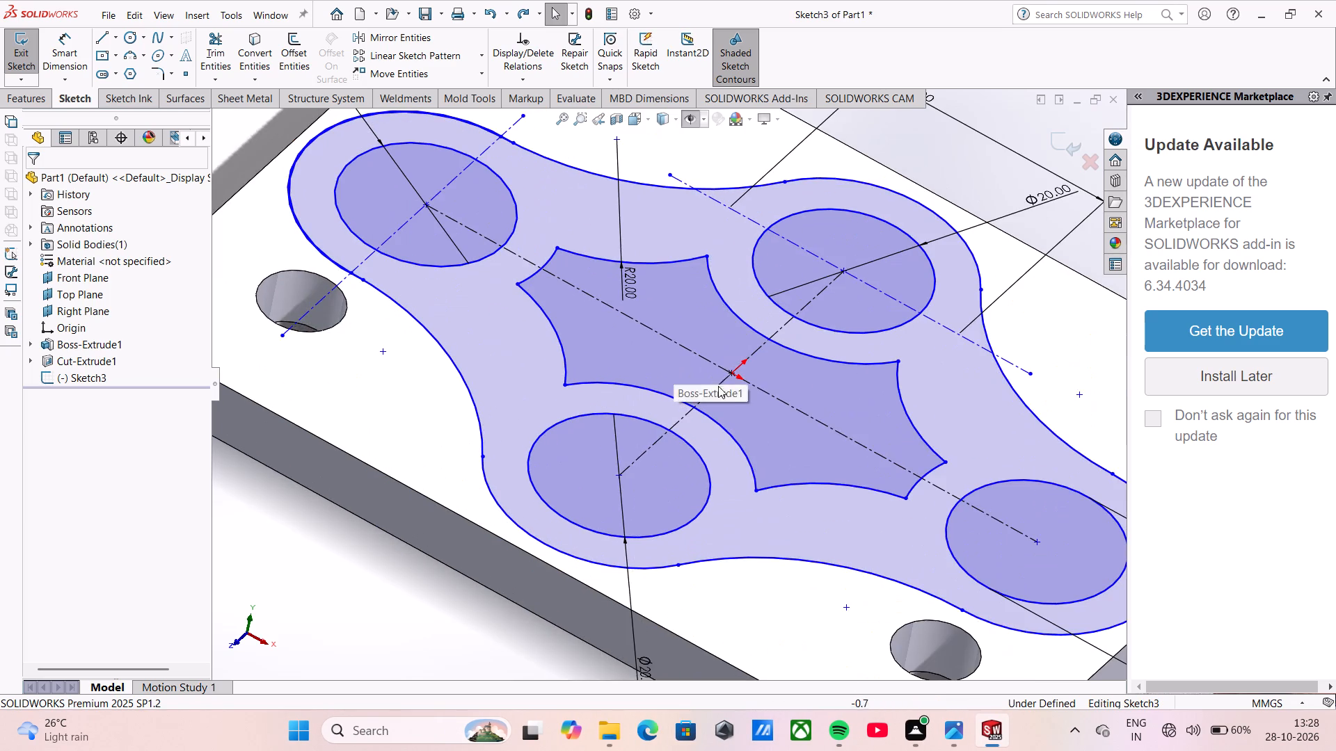
scroll(726, 407, "down", 1)
scroll(729, 417, "up", 6)
middle_click_drag(729, 417, 687, 404)
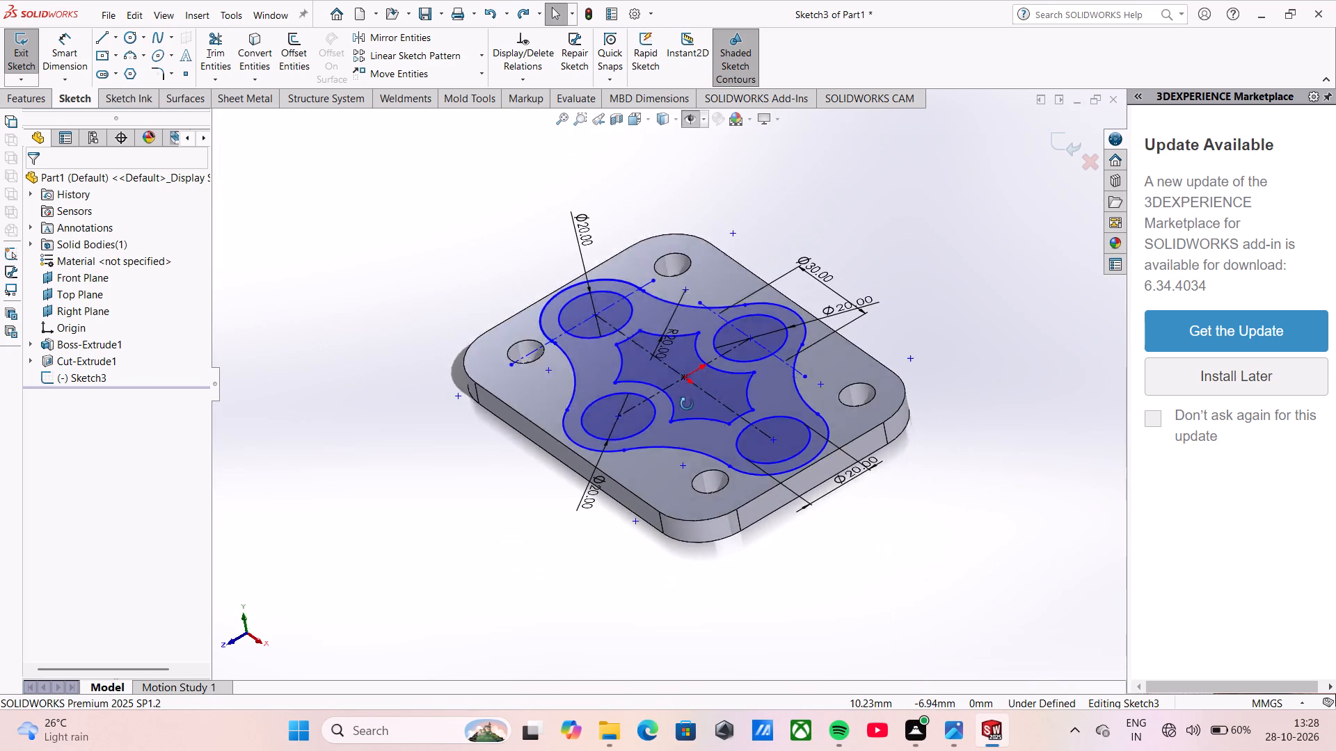
middle_click_drag(687, 404, 687, 393)
middle_click_drag(699, 353, 811, 401)
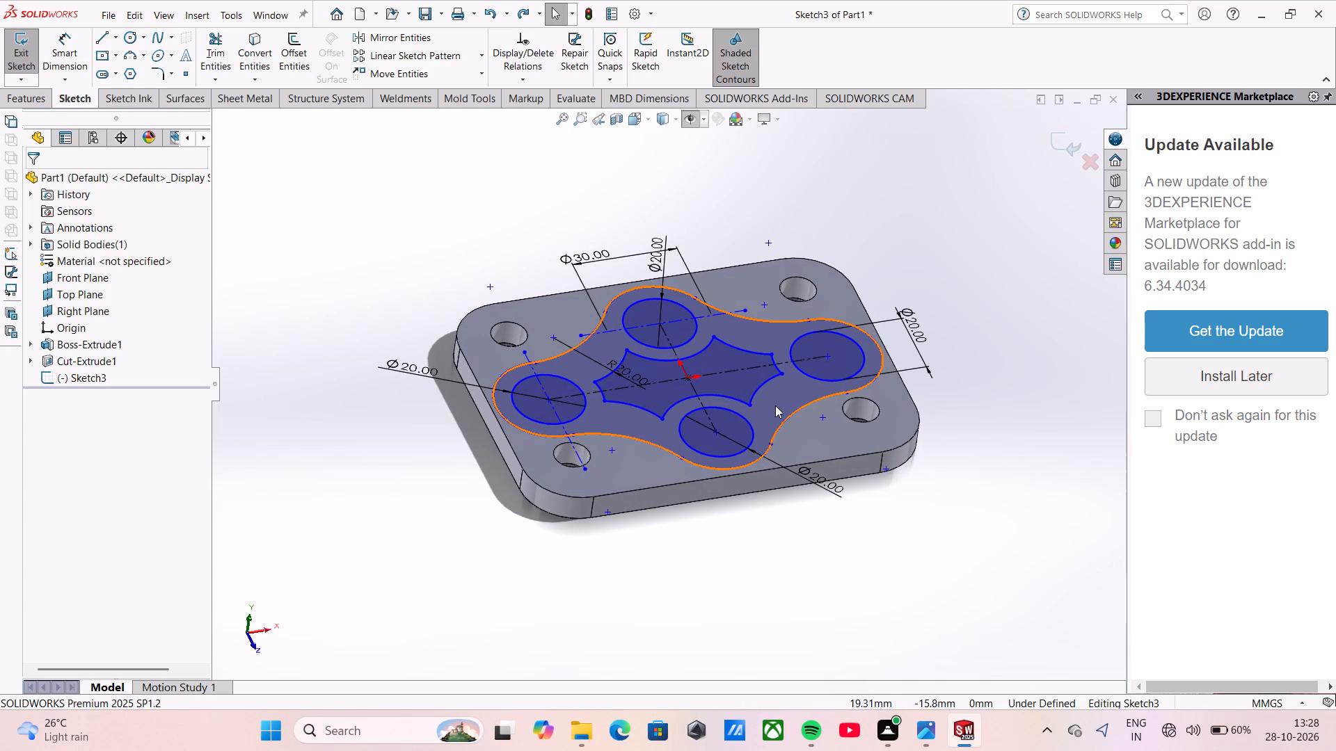
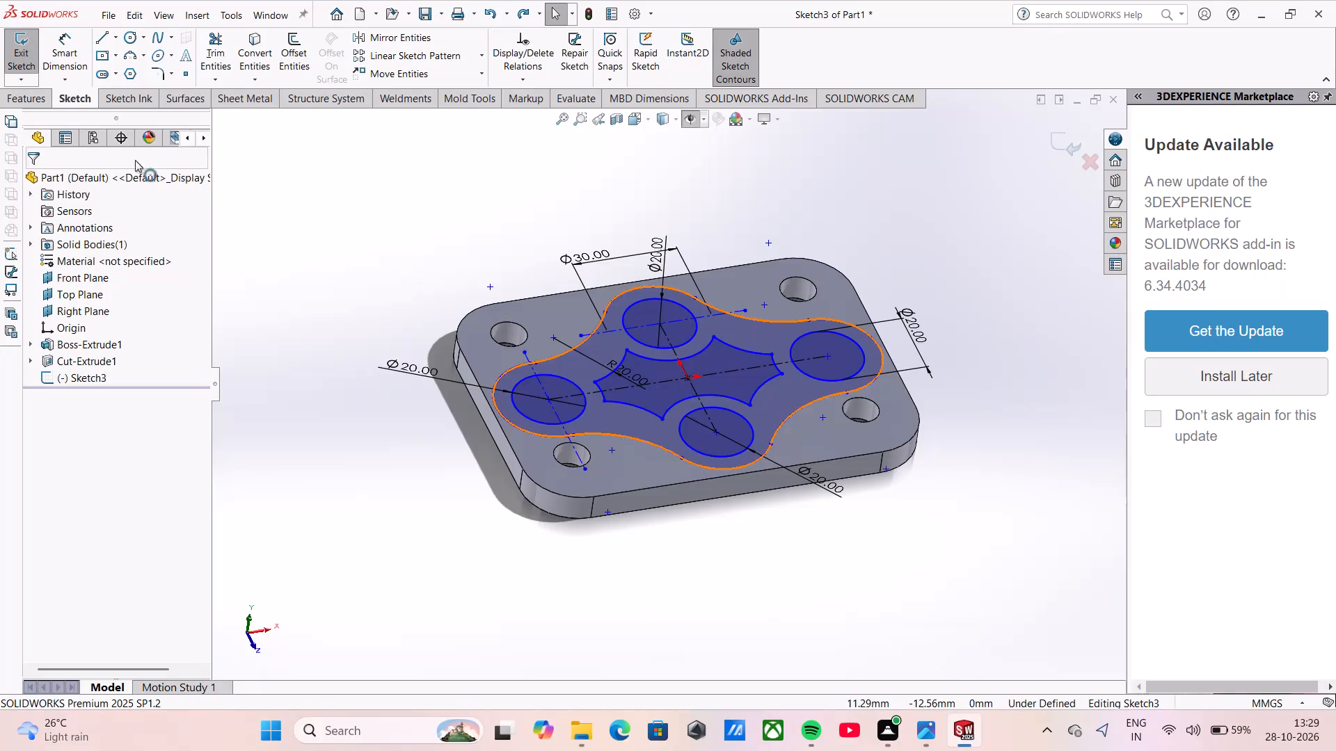
Boss-extrude the full four-lobed profile, including the star-shaped region and all four circles, Mid Plane 10 mm with merged result.
left_click(42, 94)
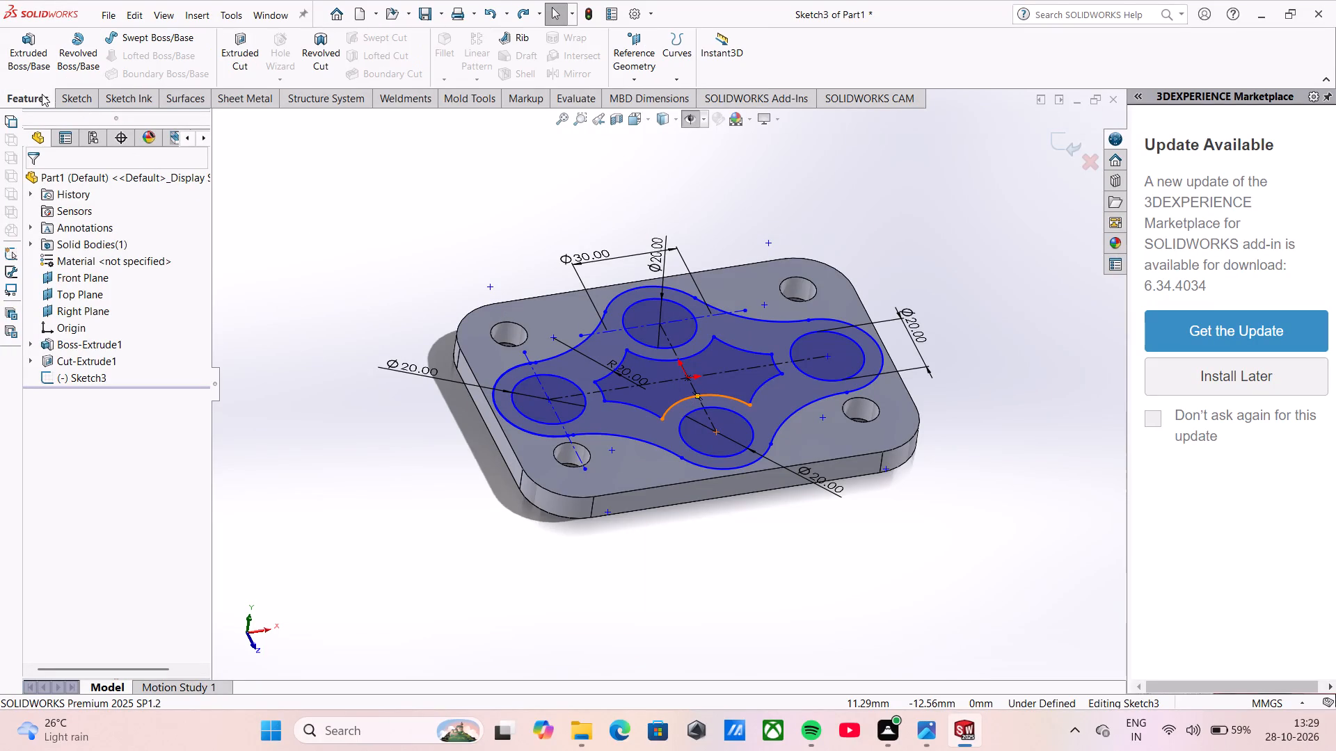
left_click(29, 56)
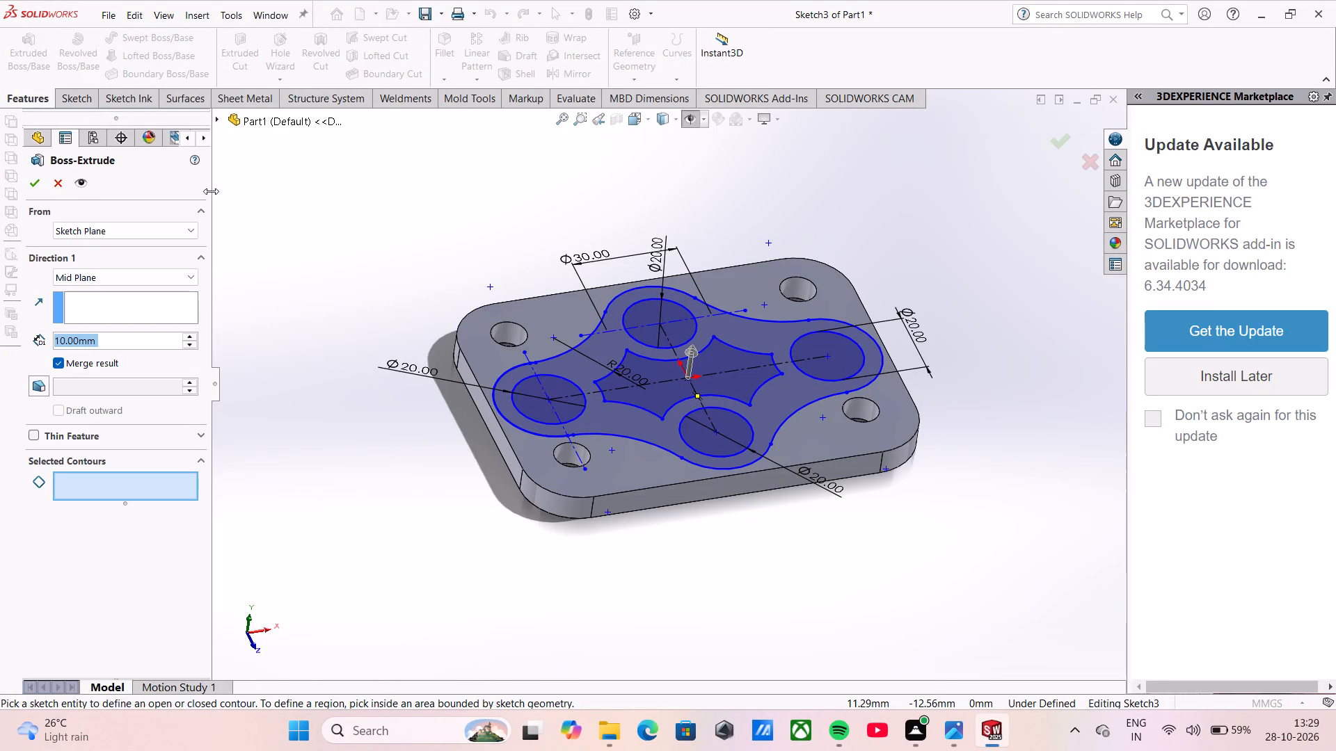
left_click(589, 360)
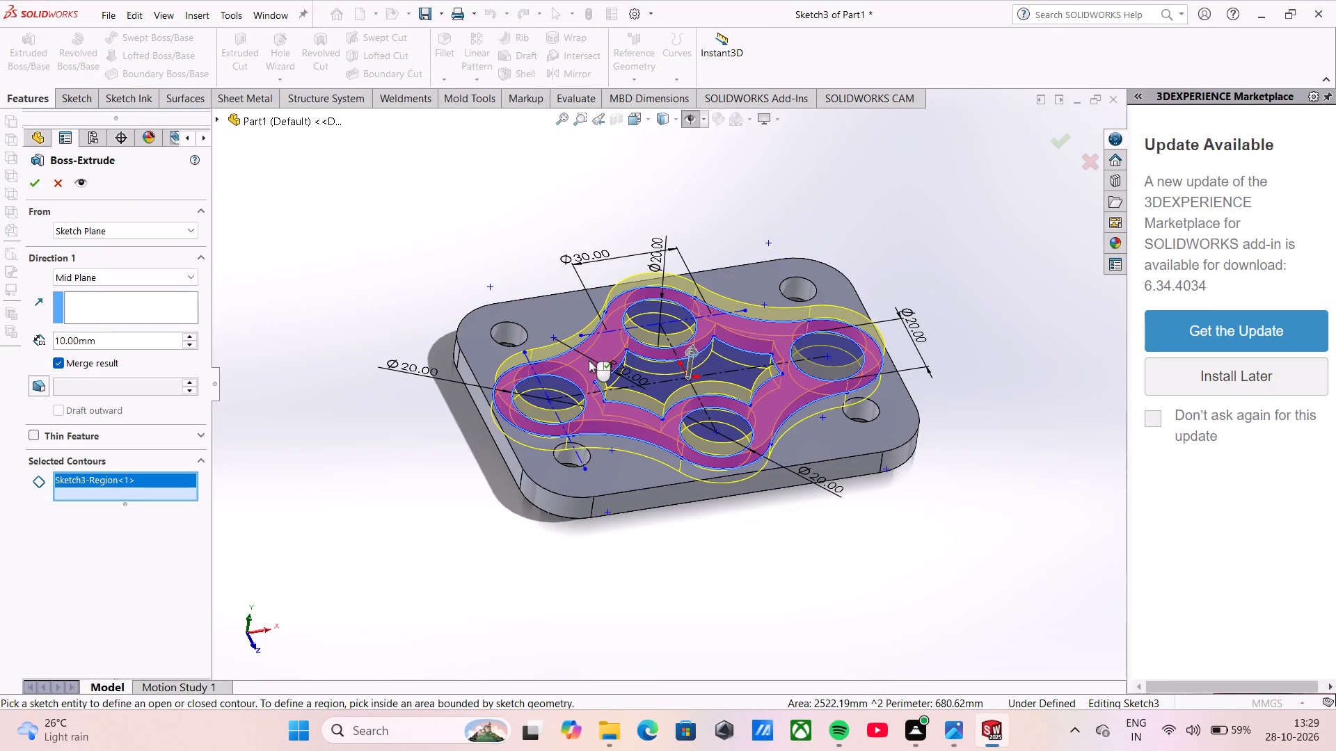
left_click(554, 387)
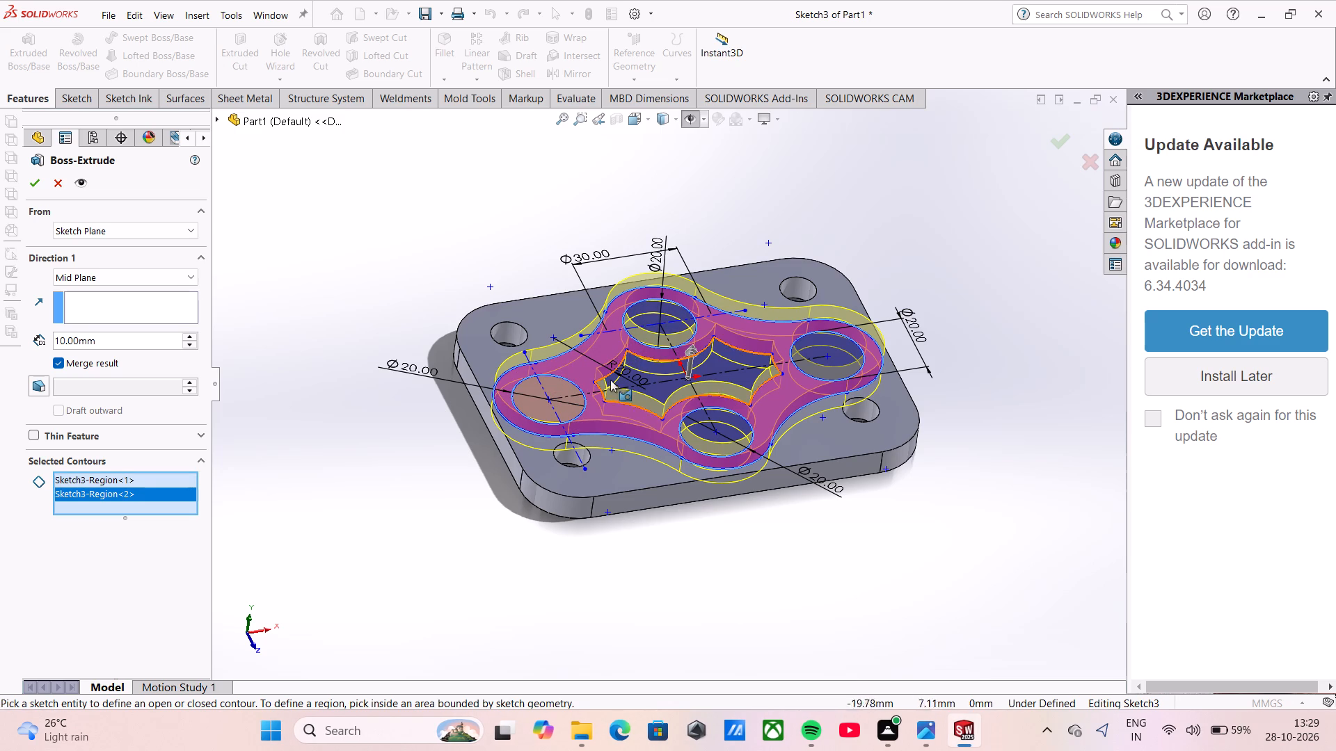
left_click(653, 316)
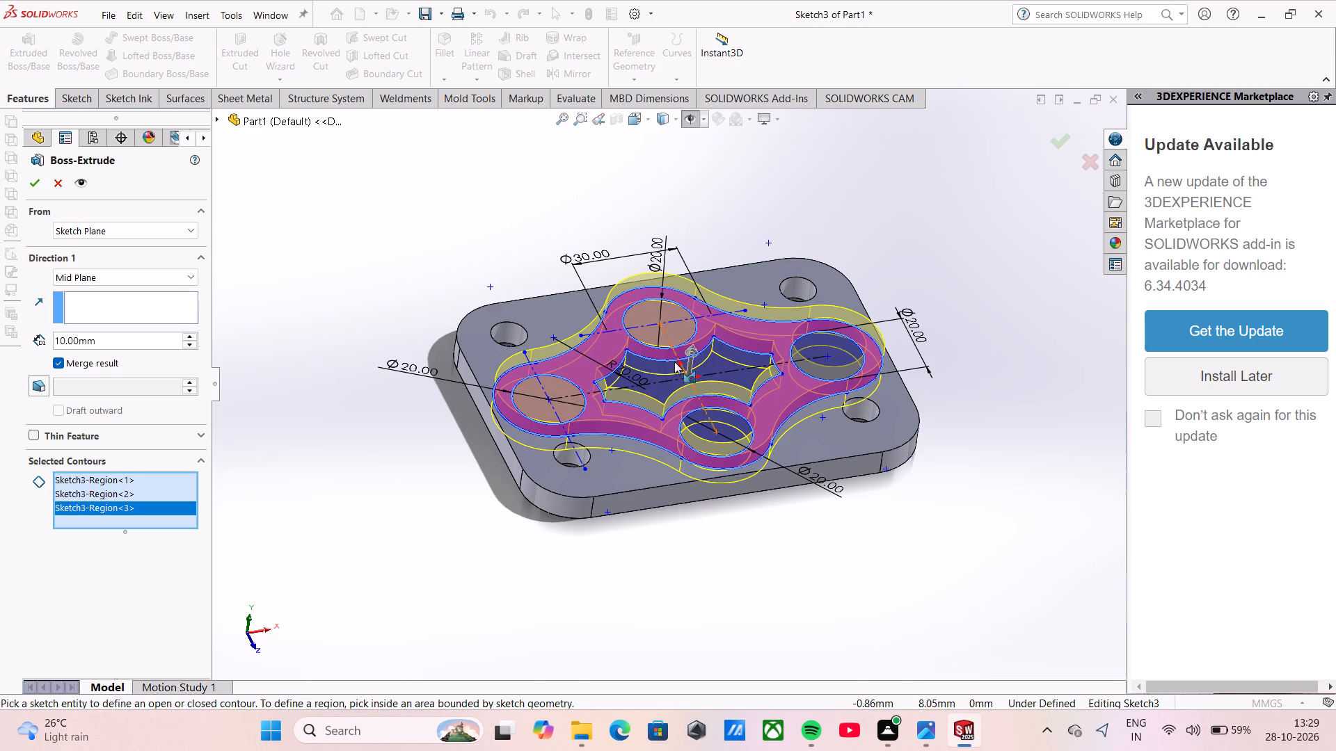
left_click(655, 380)
left_click(639, 373)
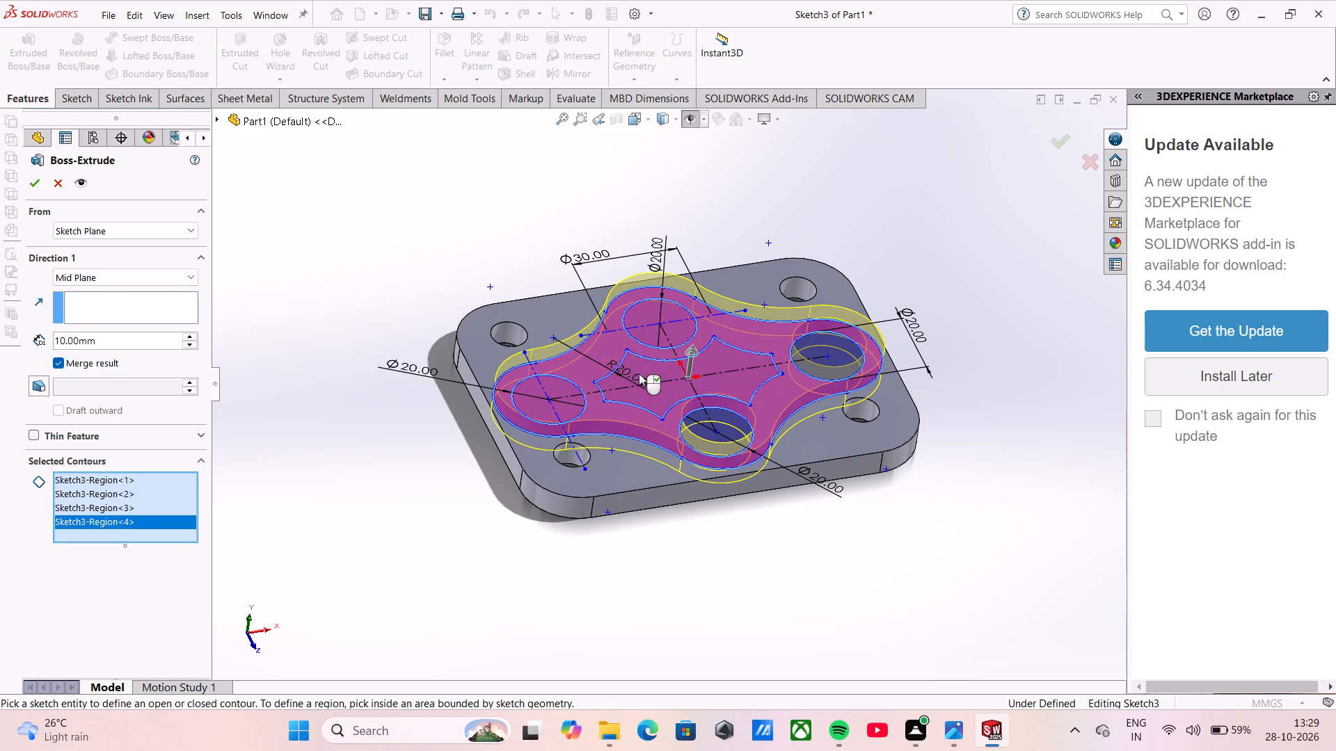
left_click(694, 421)
left_click(829, 352)
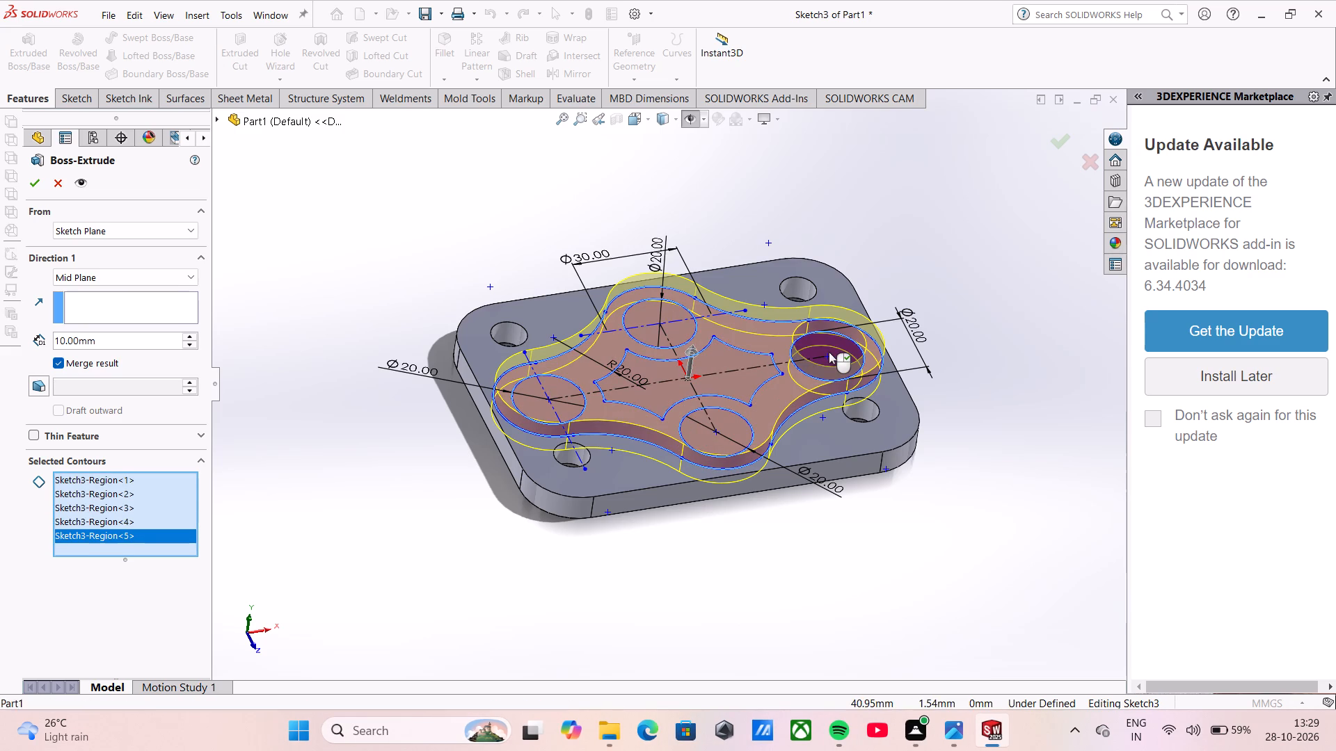
left_click(34, 187)
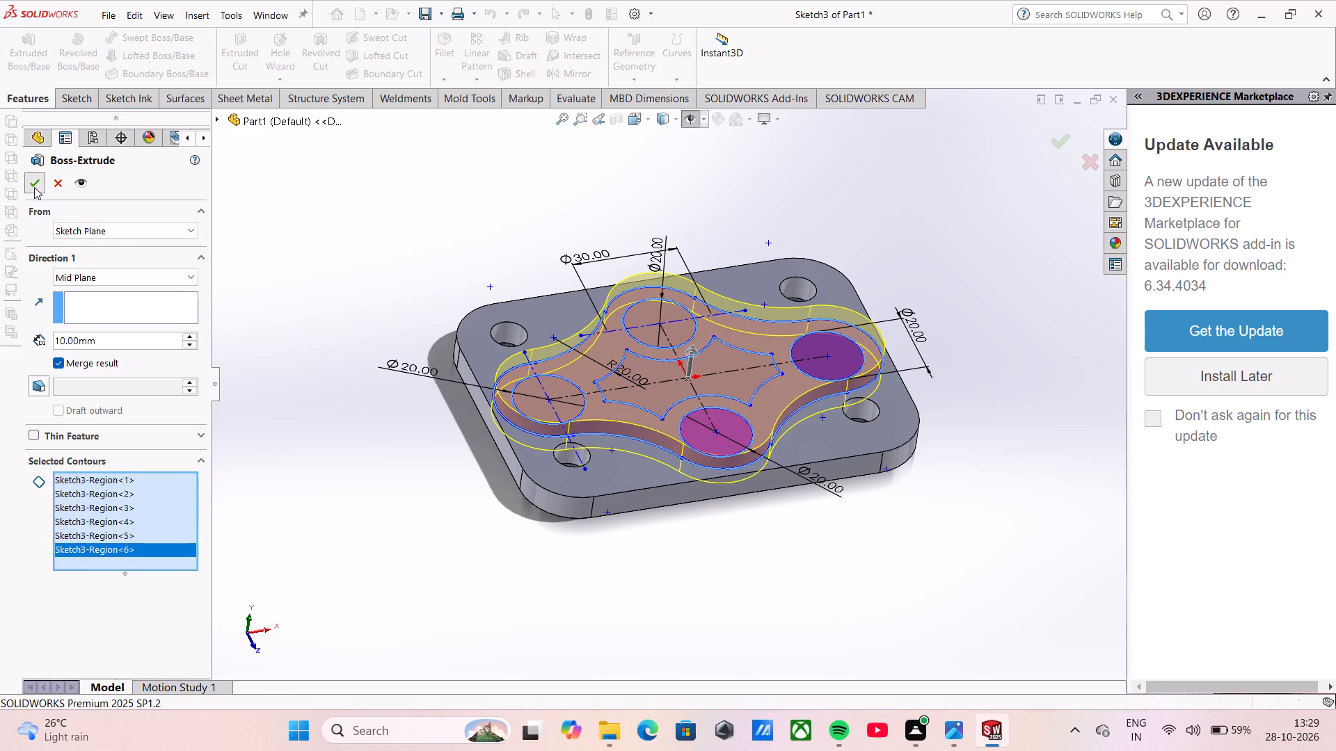
Turn on display of hidden item types and show Sketch3 under the four-lobed boss.
middle_click_drag(749, 452, 742, 375)
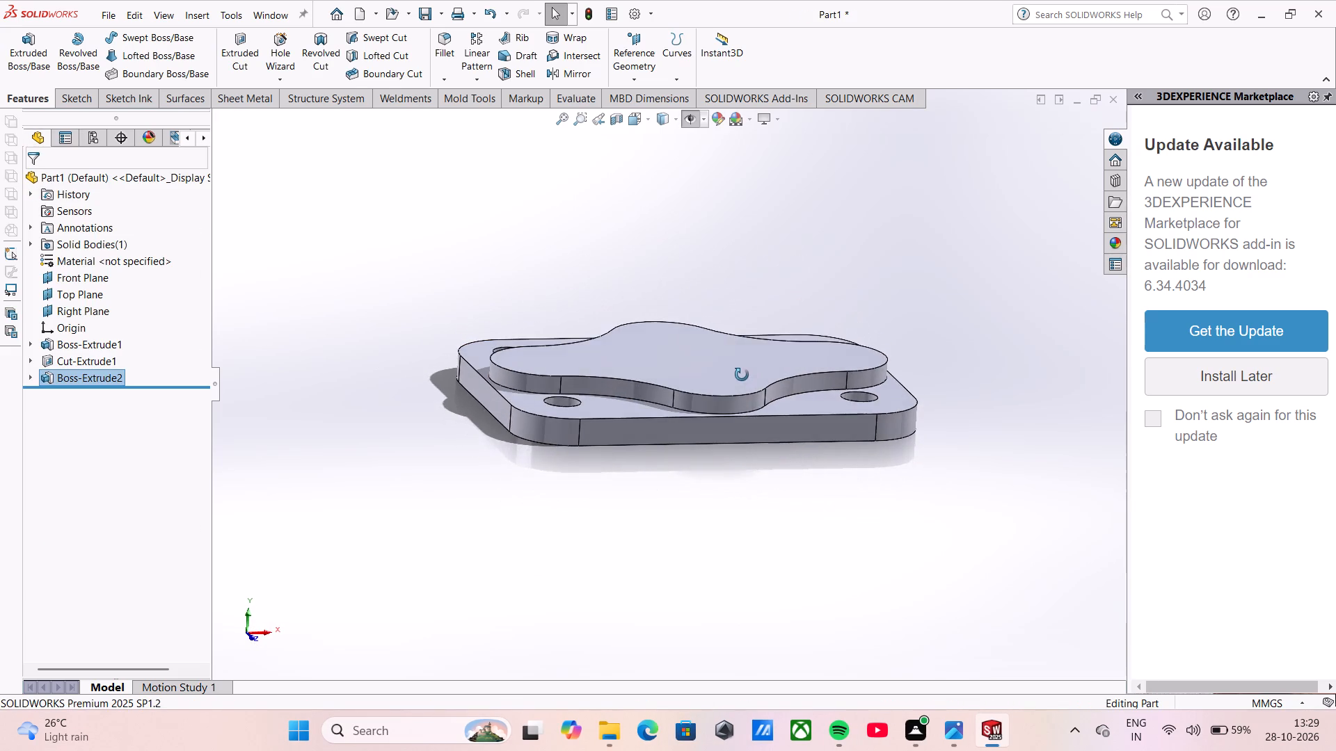
middle_click_drag(742, 375, 751, 403)
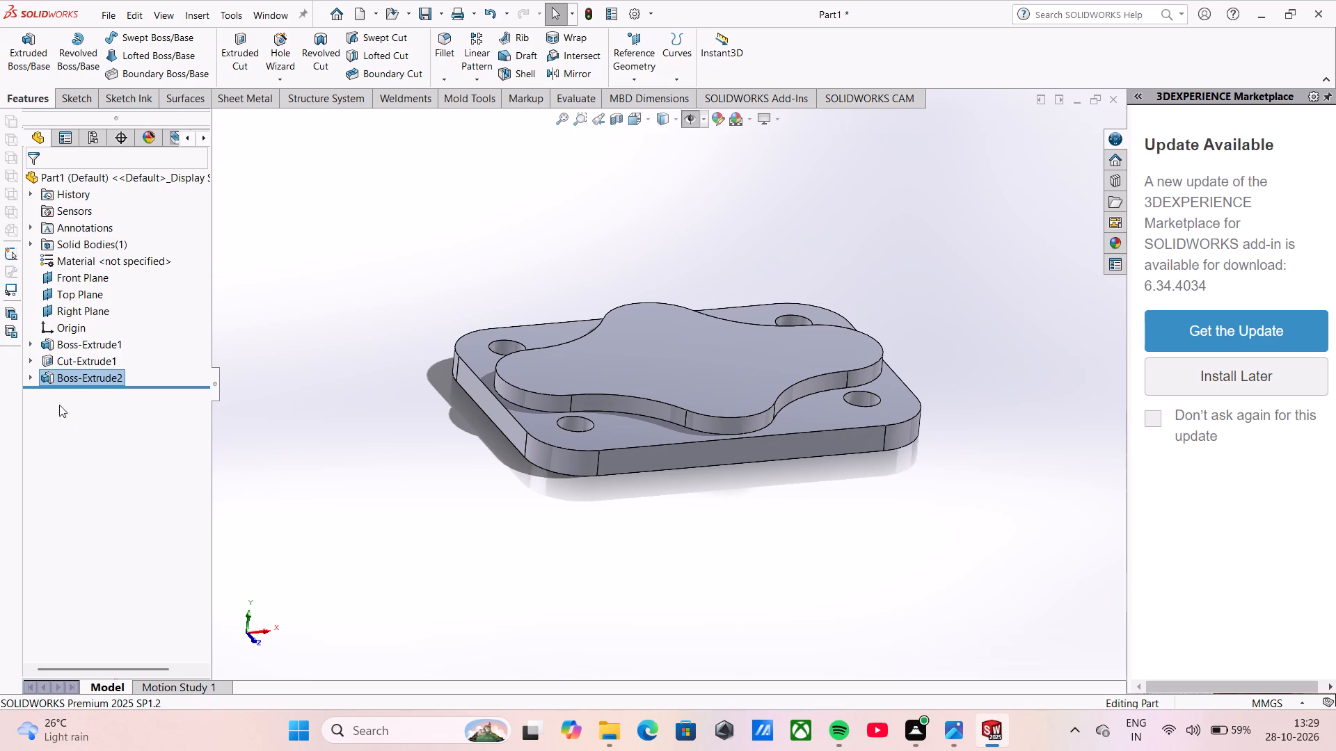
left_click(27, 380)
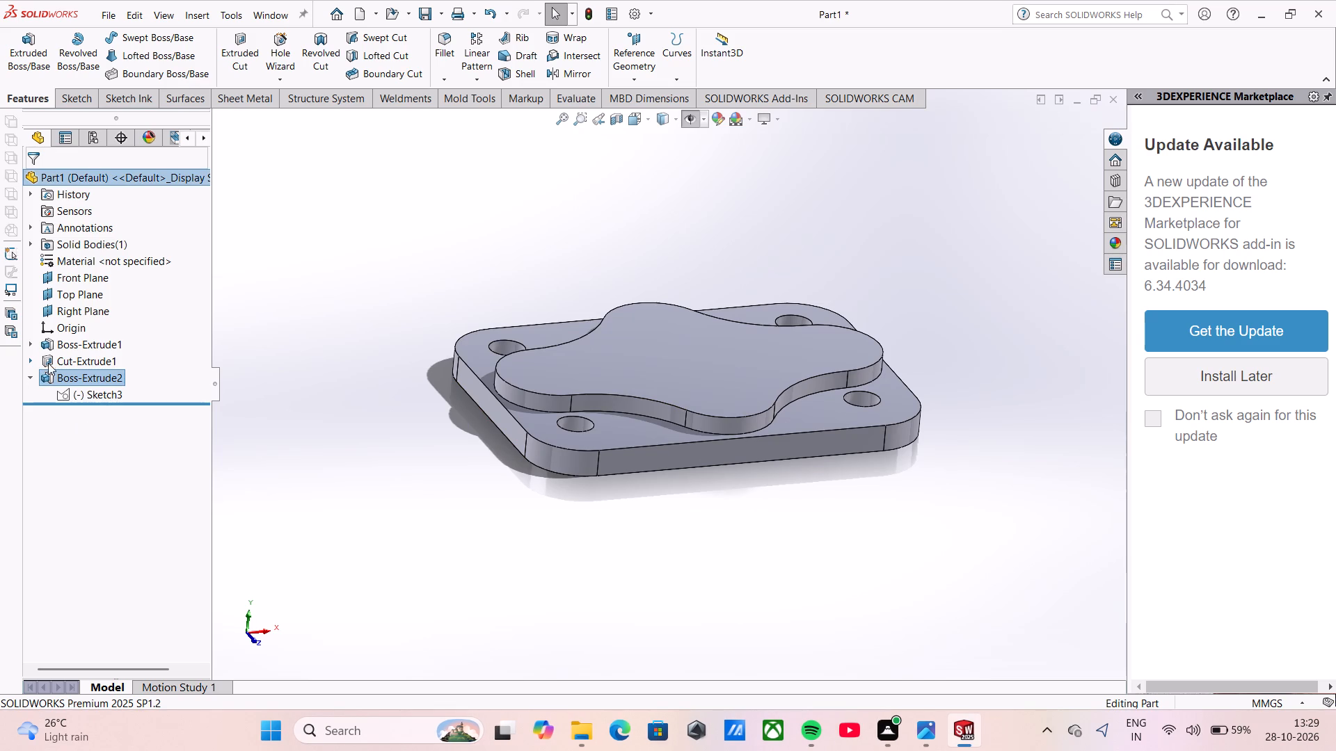
left_click(692, 118)
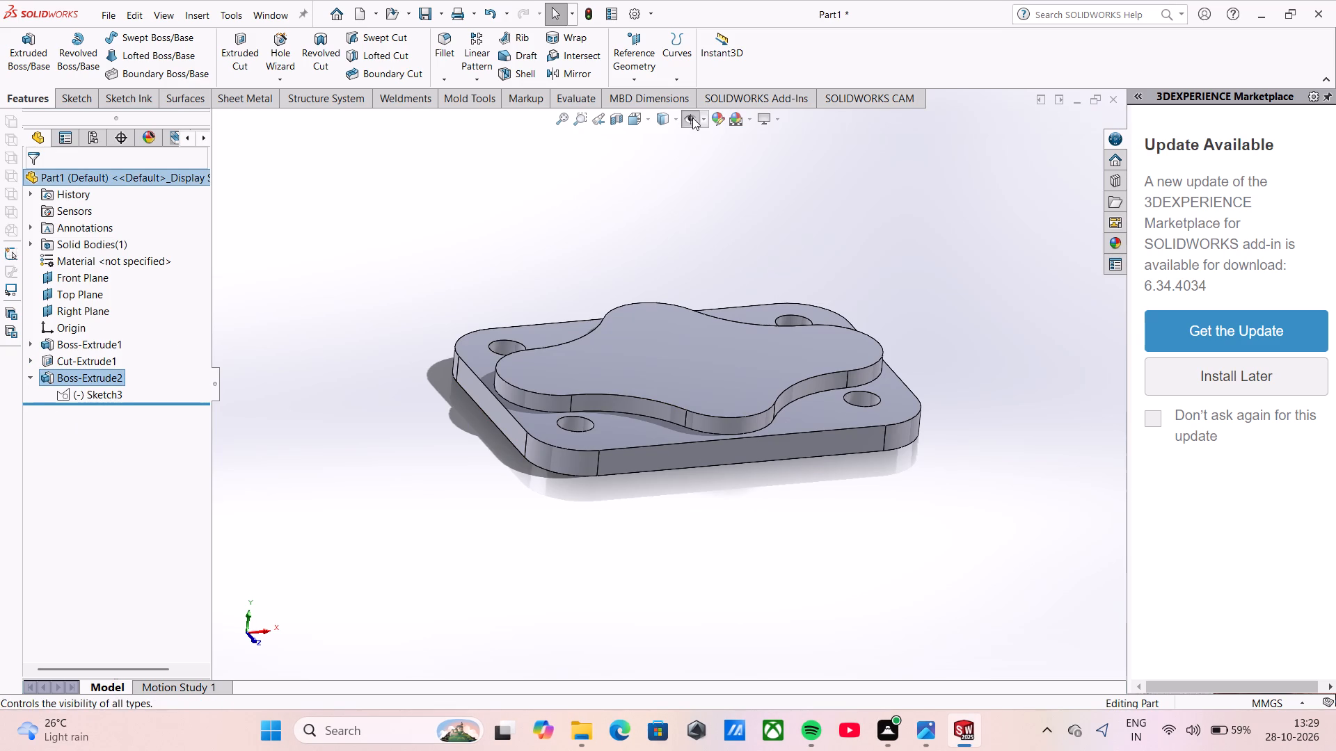
left_click(82, 394)
left_click(100, 371)
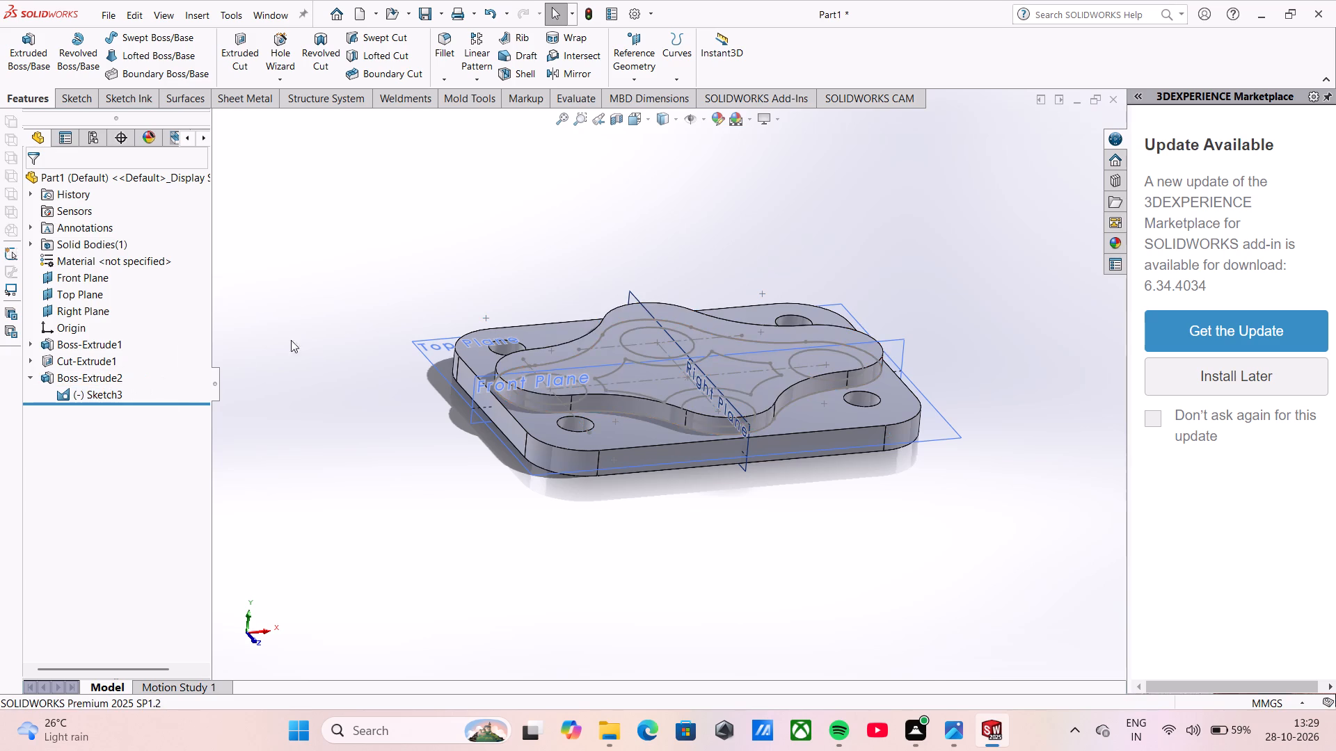
Open a new sketch on the top face of the four-lobed boss, with nothing selected.
middle_click_drag(358, 334, 353, 387)
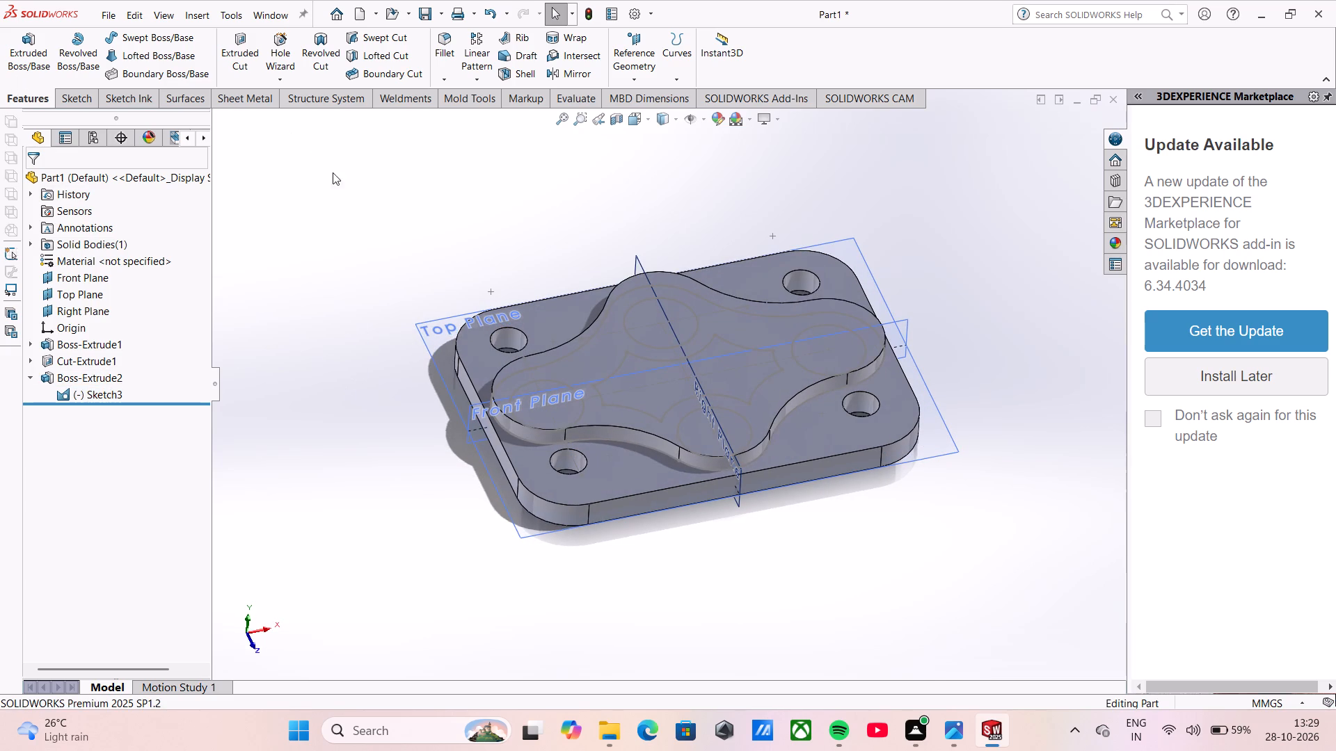
scroll(637, 474, "down", 2)
middle_click_drag(640, 480, 660, 394)
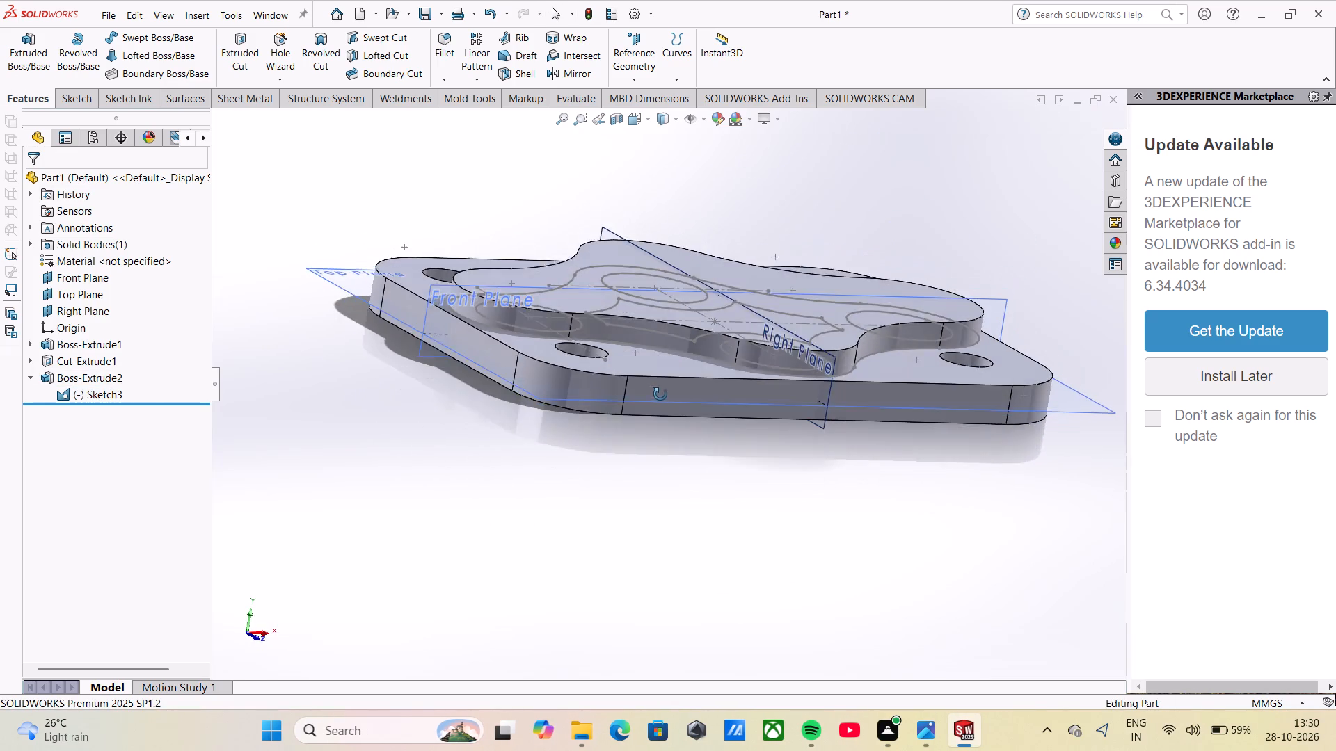
middle_click_drag(660, 394, 581, 414)
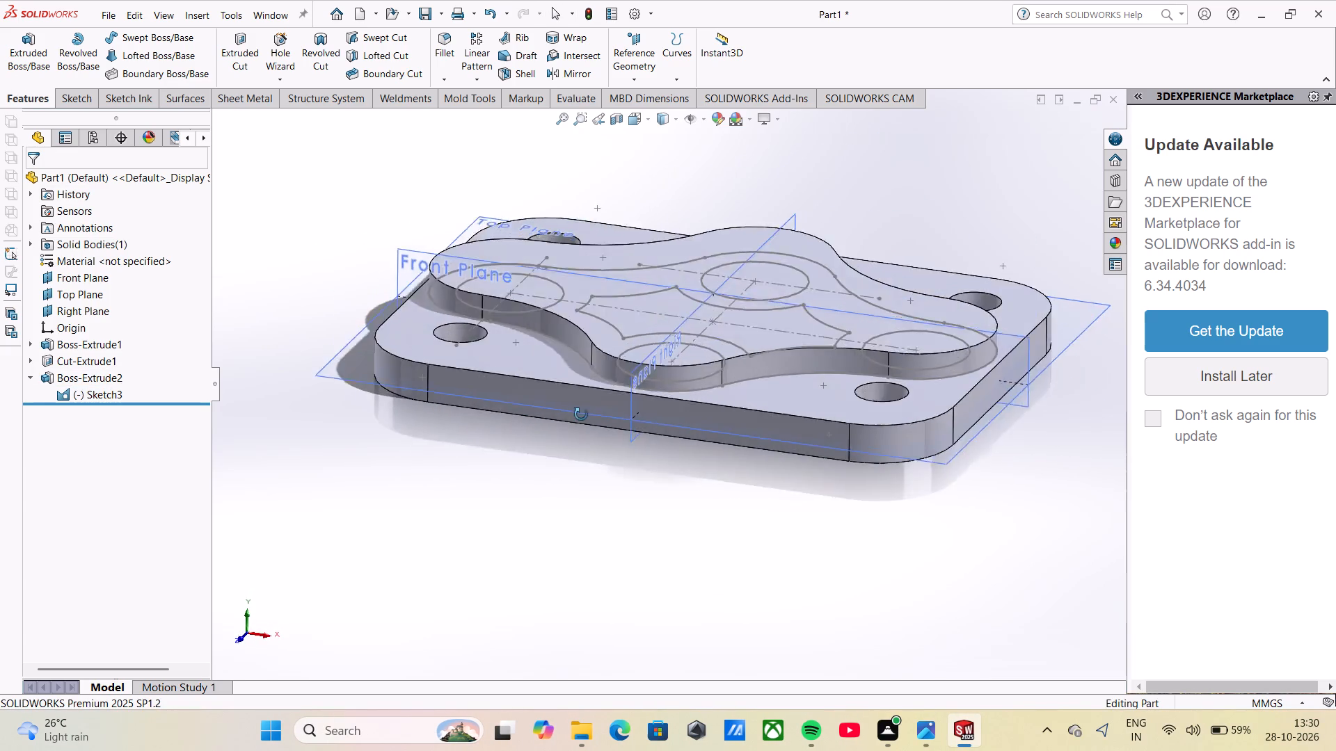
middle_click_drag(581, 414, 597, 511)
left_click(632, 257)
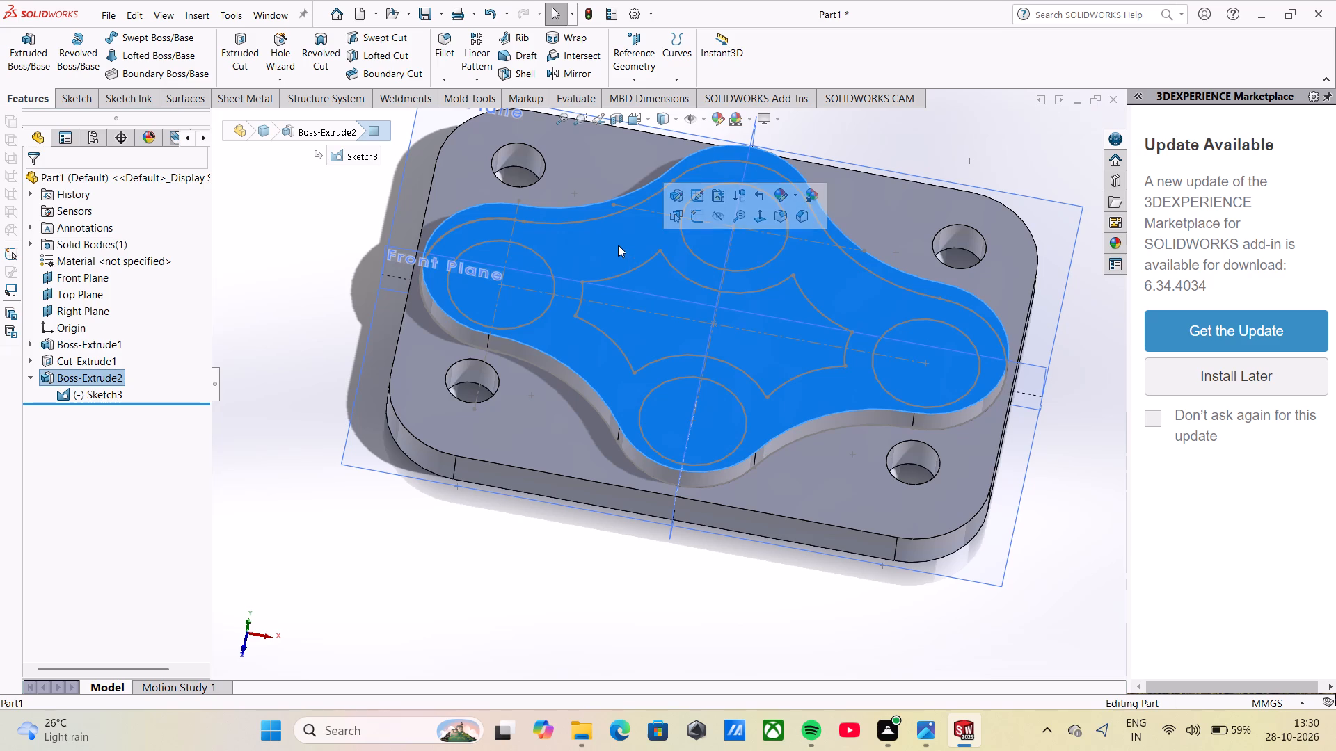
left_click(699, 223)
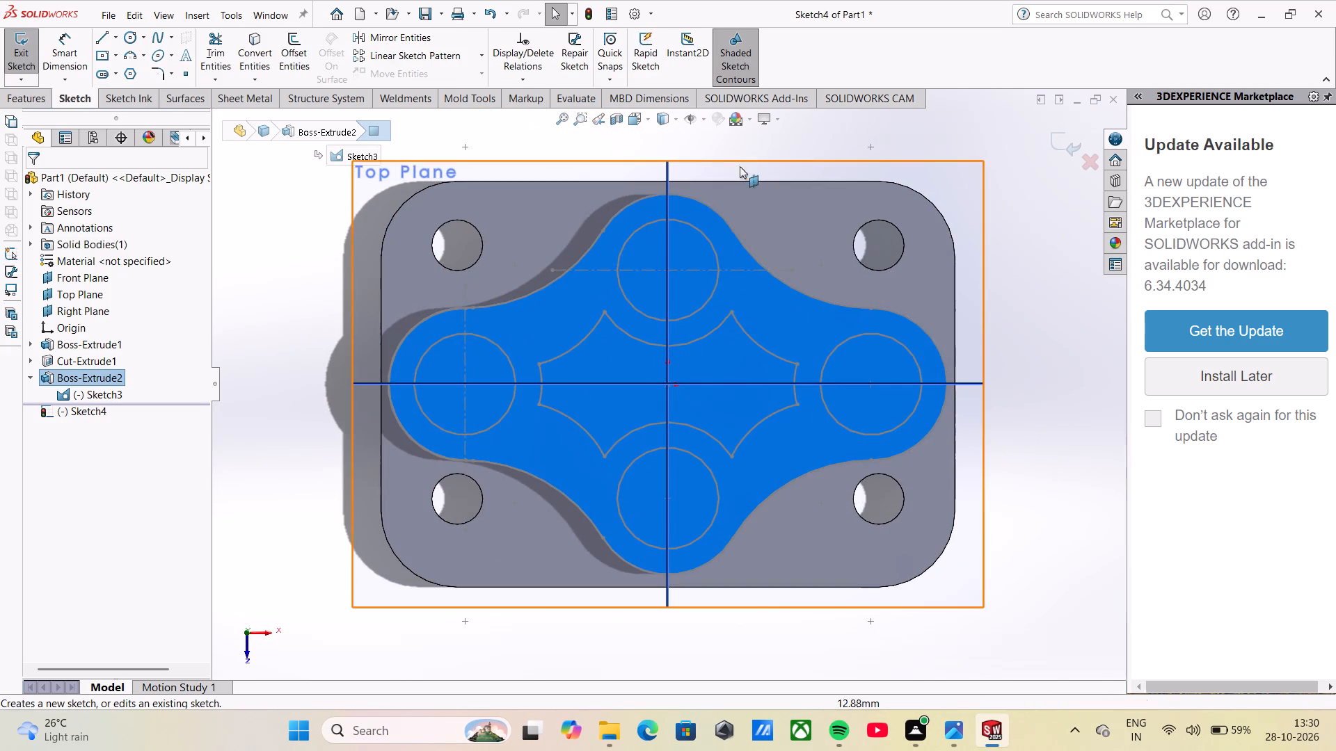
left_click(758, 143)
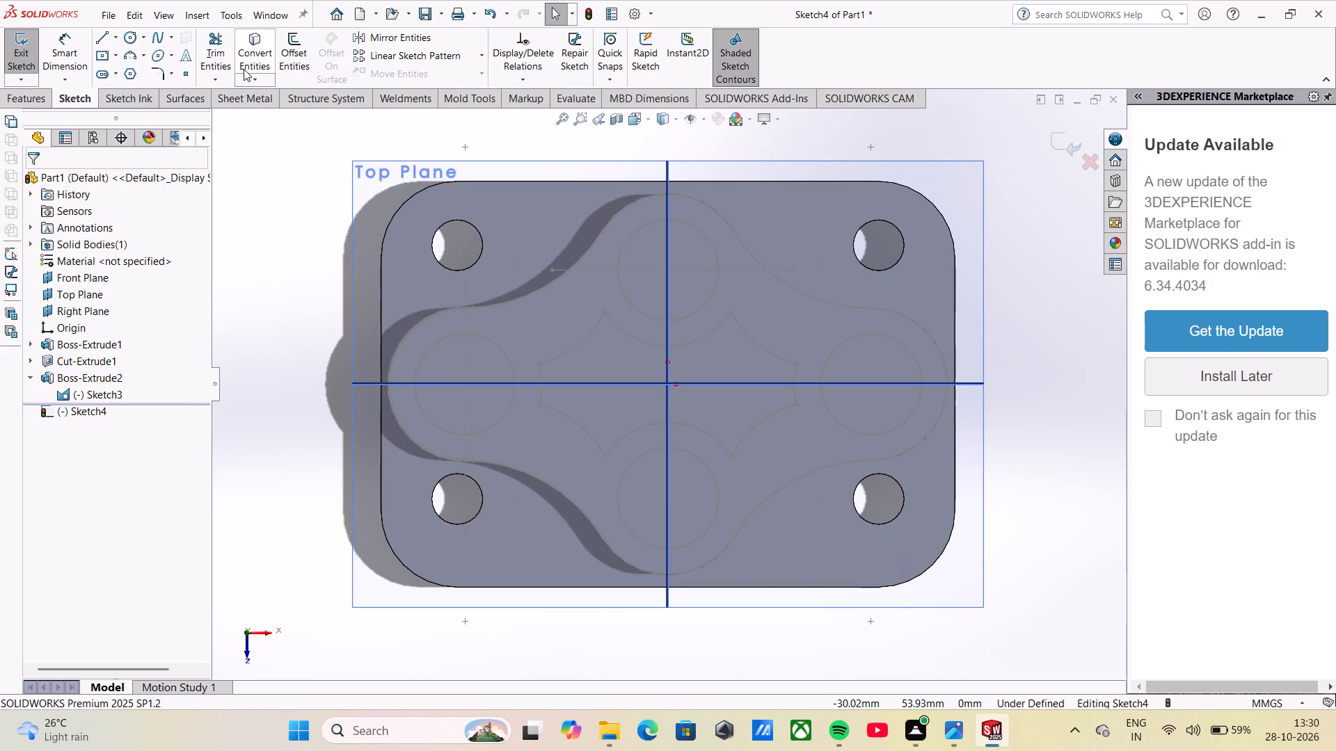
Convert the eight arcs of Sketch3's central star-shaped outline into the new sketch.
left_click(257, 56)
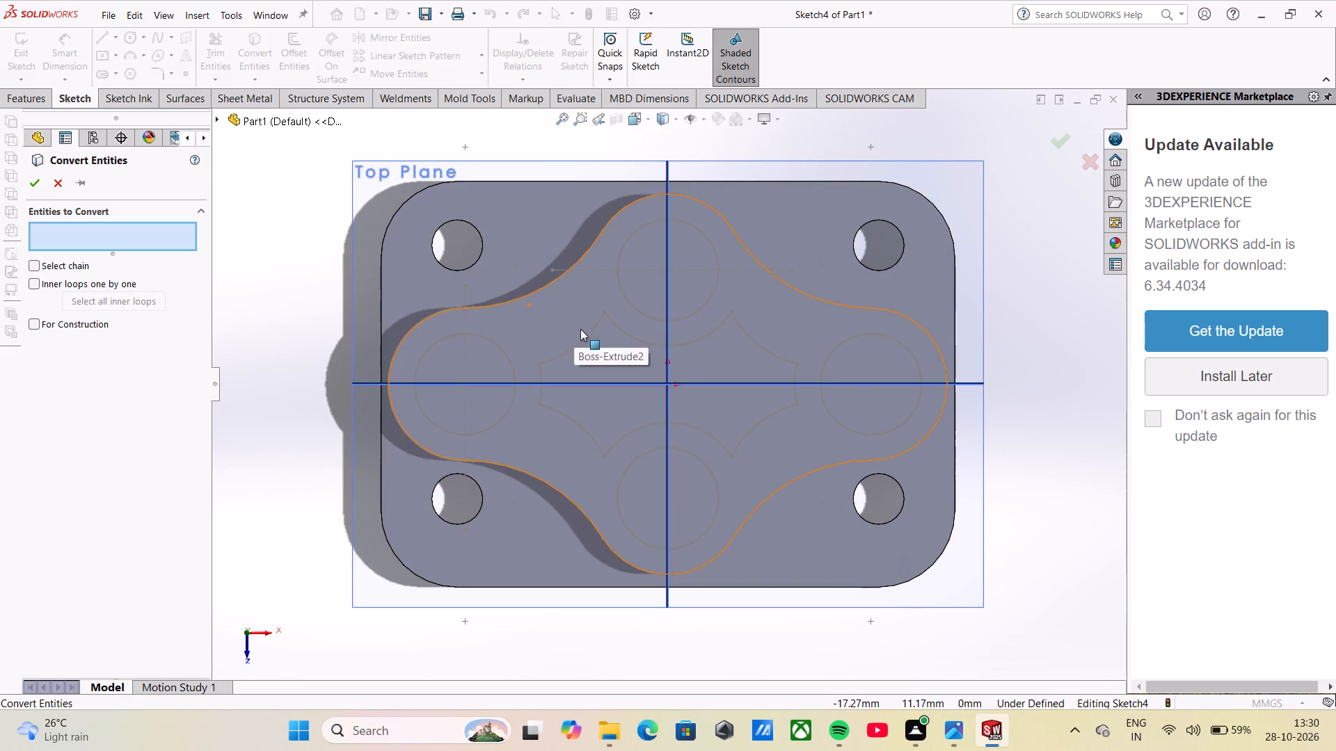
left_click(589, 335)
left_click(624, 334)
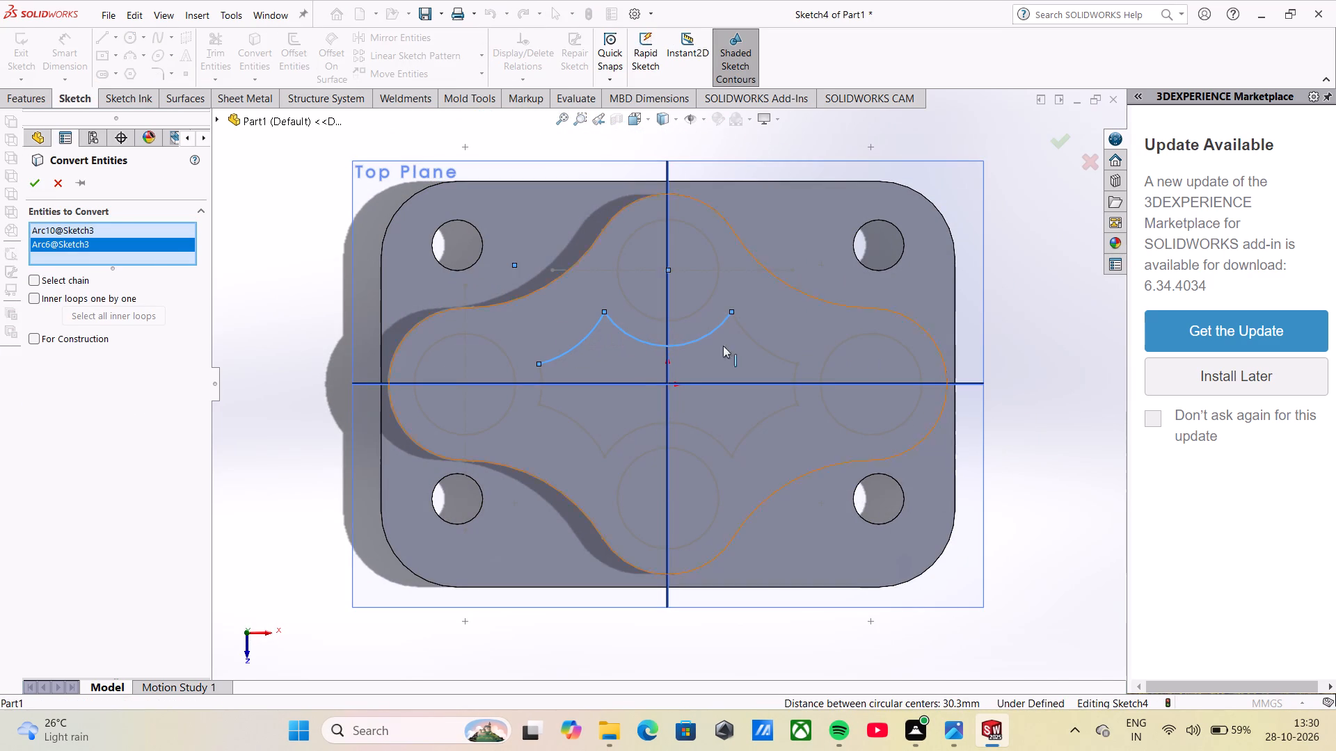
left_click(767, 350)
left_click(795, 372)
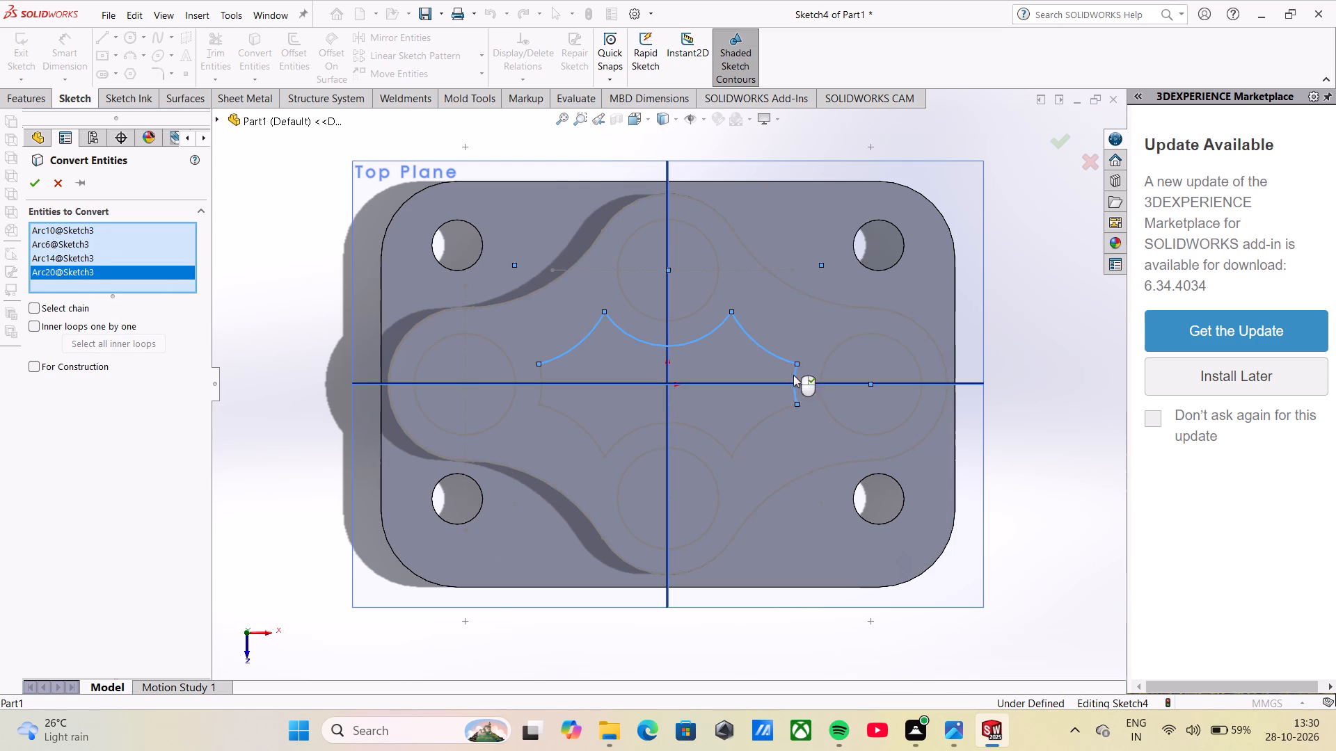
left_click(781, 412)
left_click(687, 426)
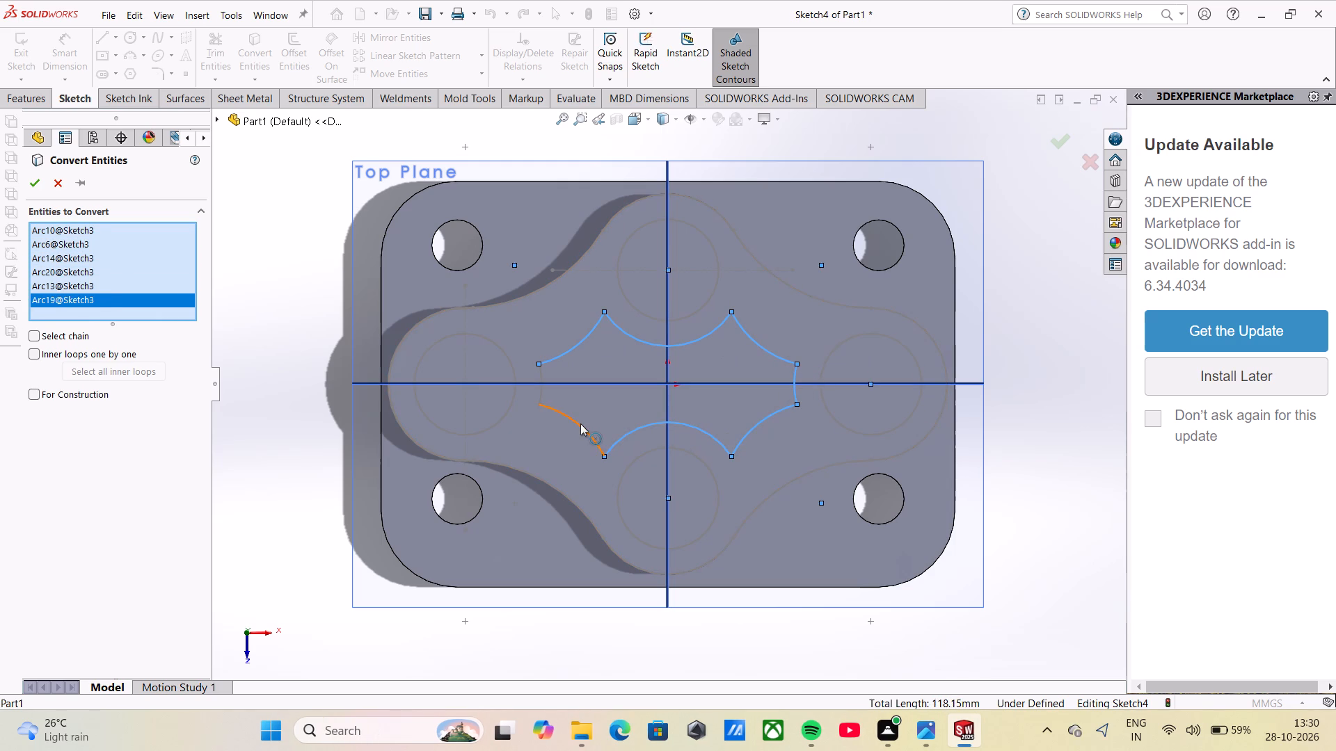
left_click(578, 423)
left_click(541, 378)
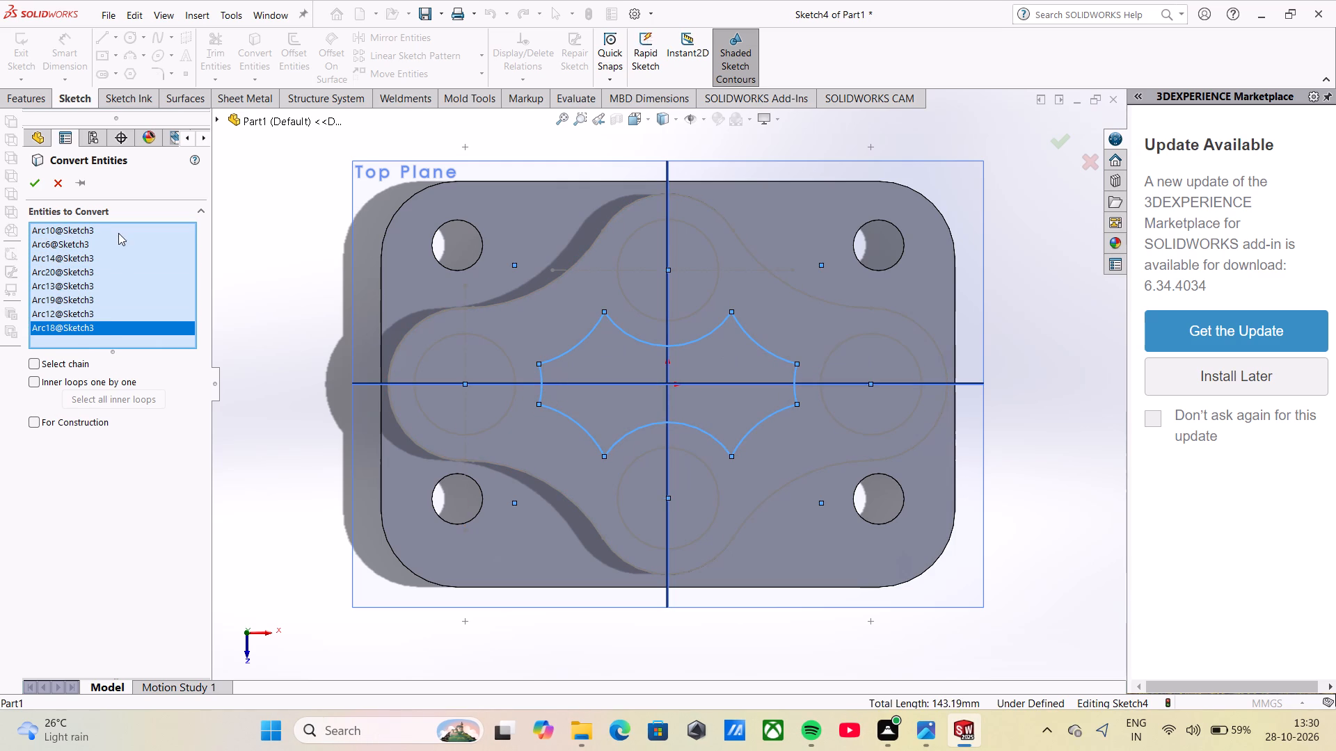
left_click(39, 185)
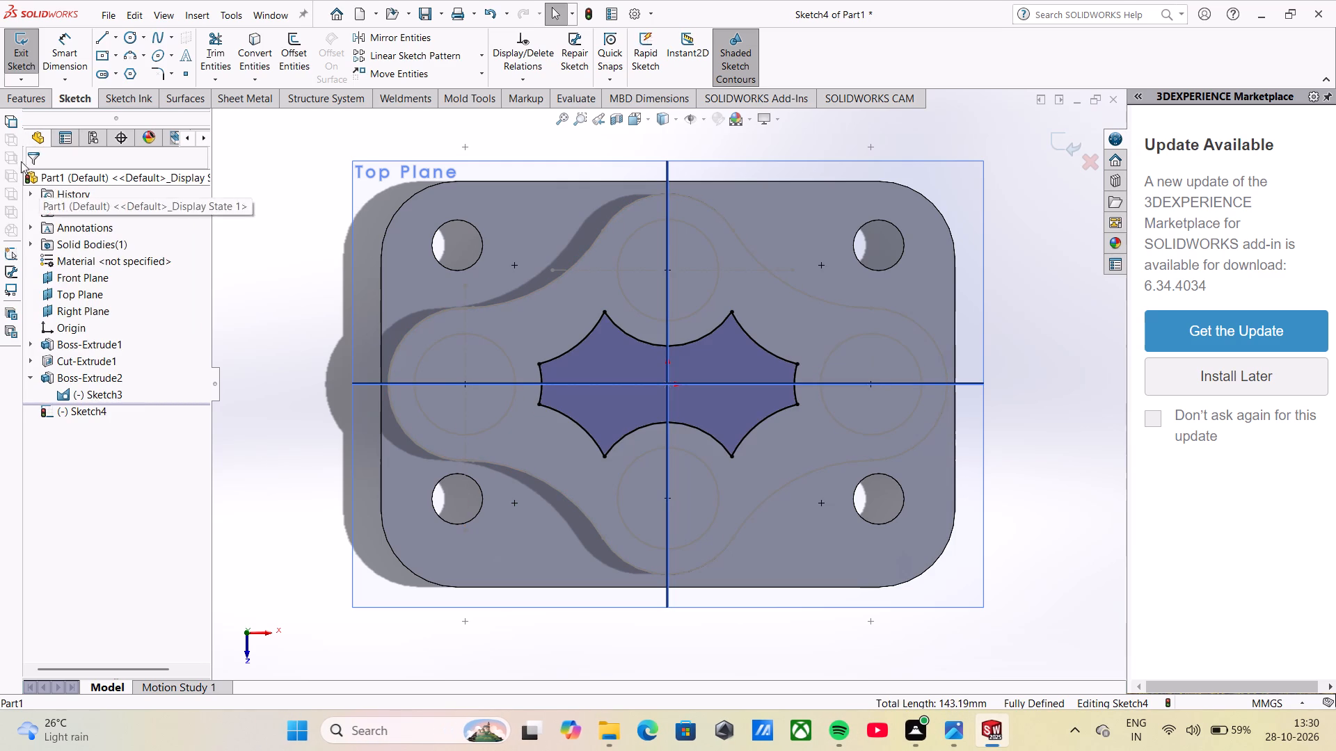
Cut-extrude the star-shaped contour into the boss with a blind depth of 10 mm.
left_click(24, 102)
left_click(245, 53)
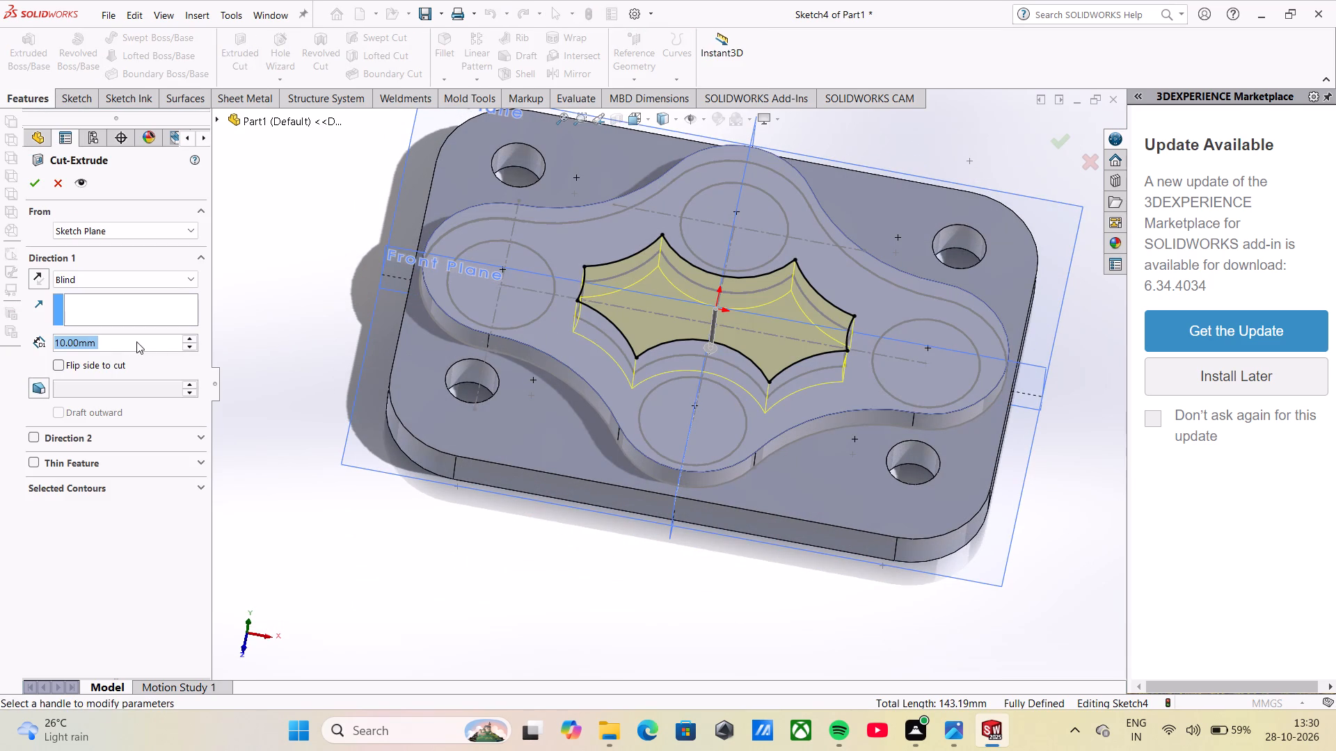
left_click(32, 181)
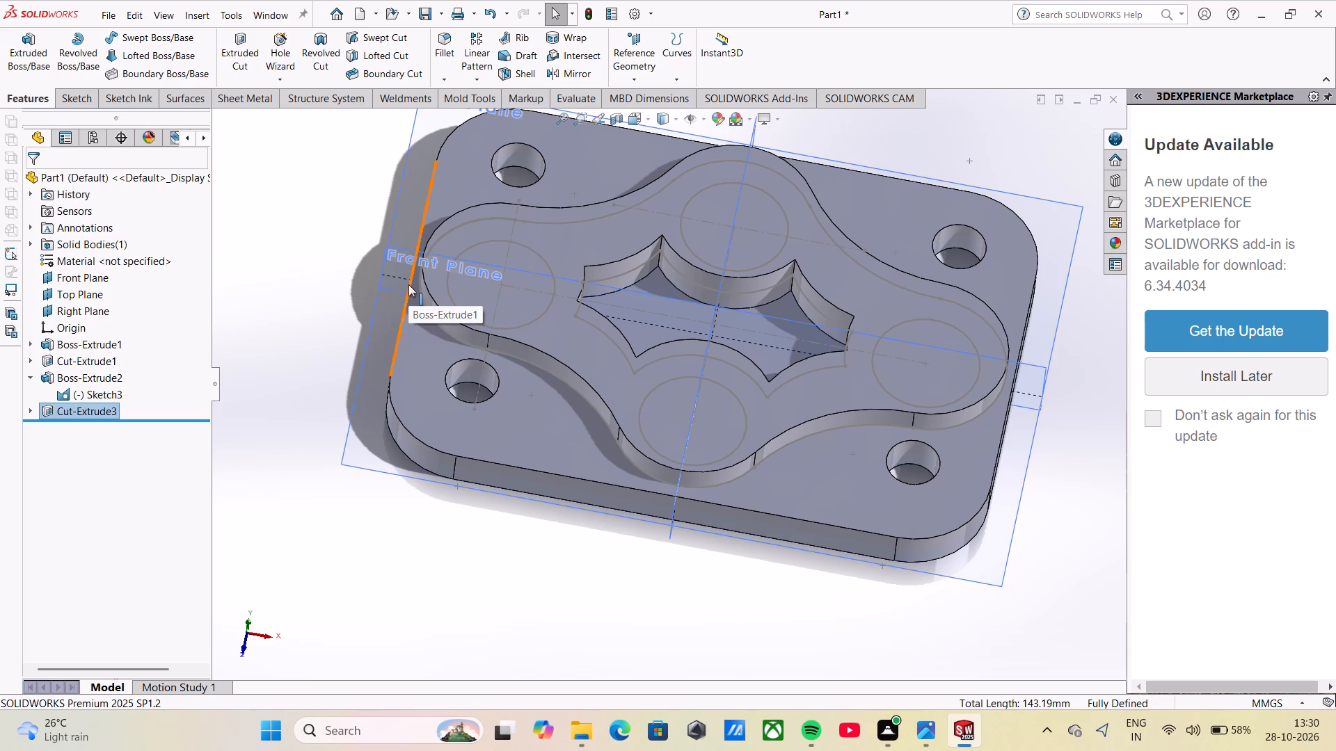
Sketch on the boss's top face, converting the face's four-lobed outline and the right lobe's 20 mm circle, and exit the sketch.
scroll(408, 284, "up", 1)
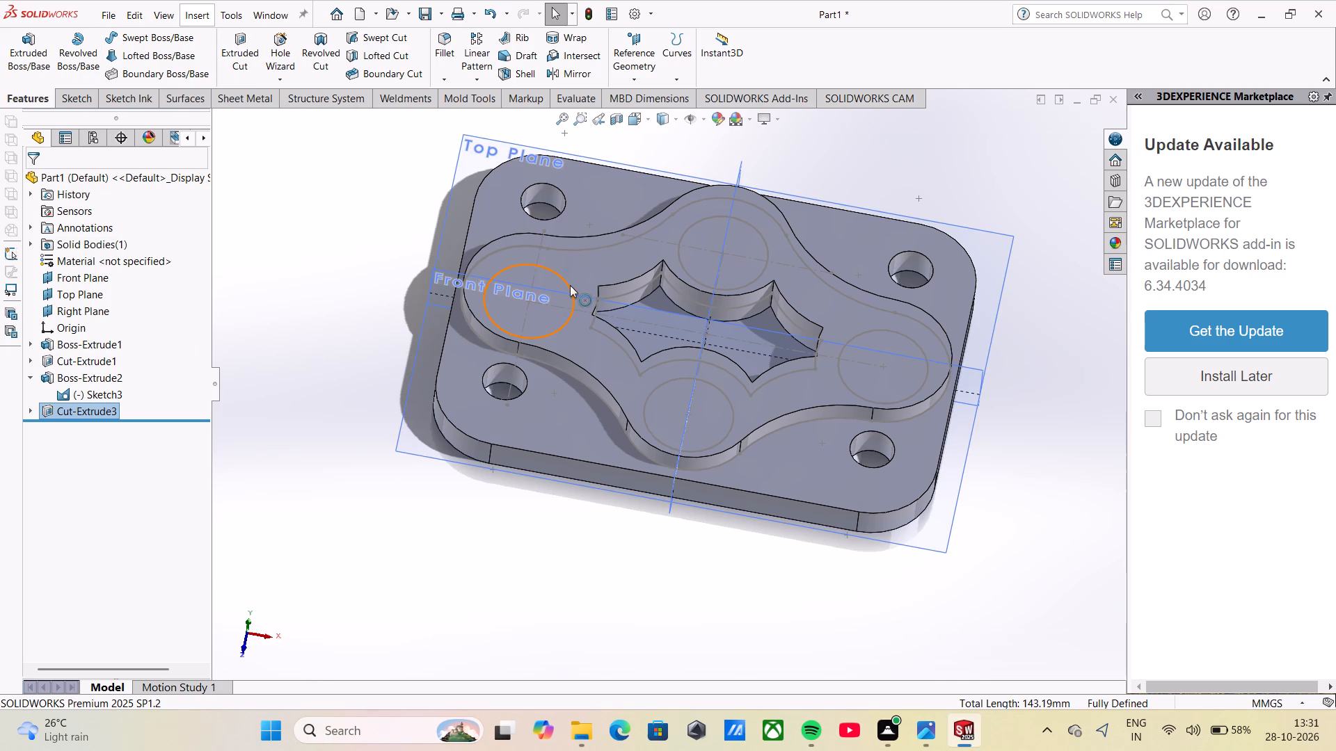
left_click(597, 269)
left_click(667, 228)
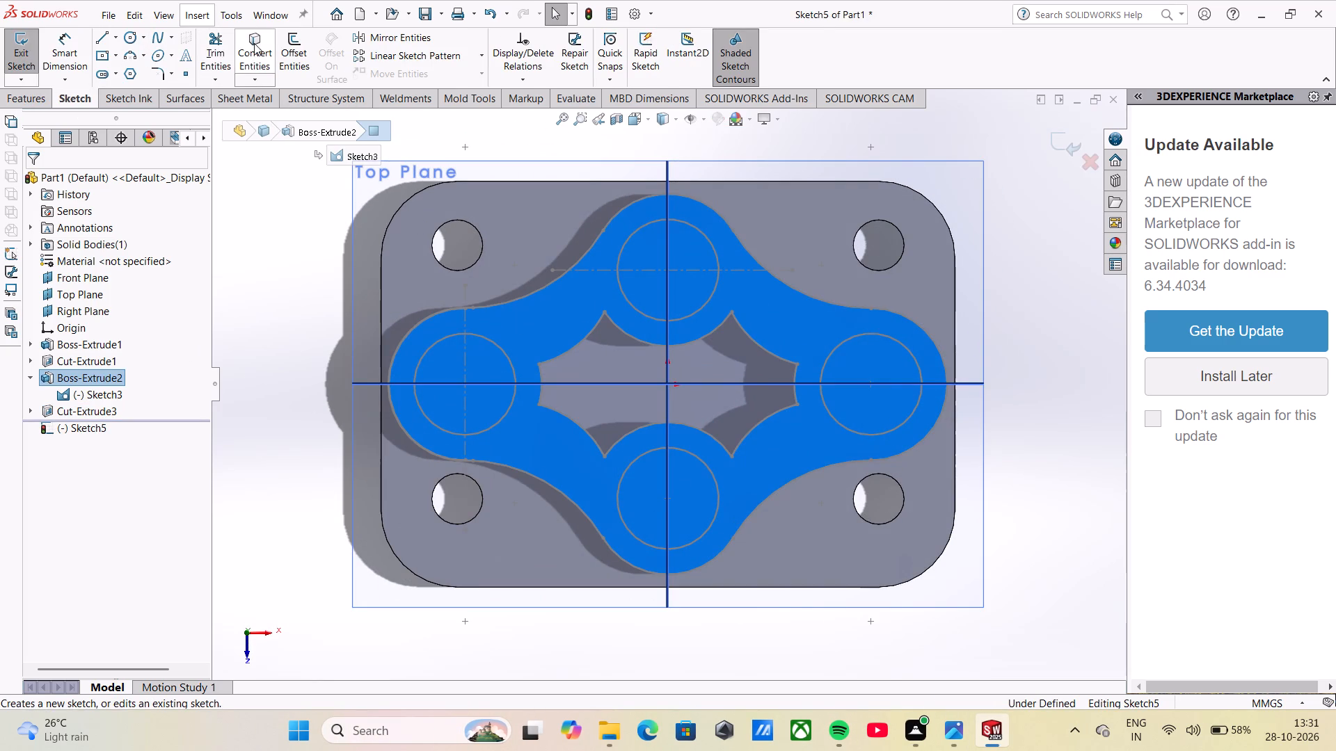
left_click(254, 43)
left_click(655, 224)
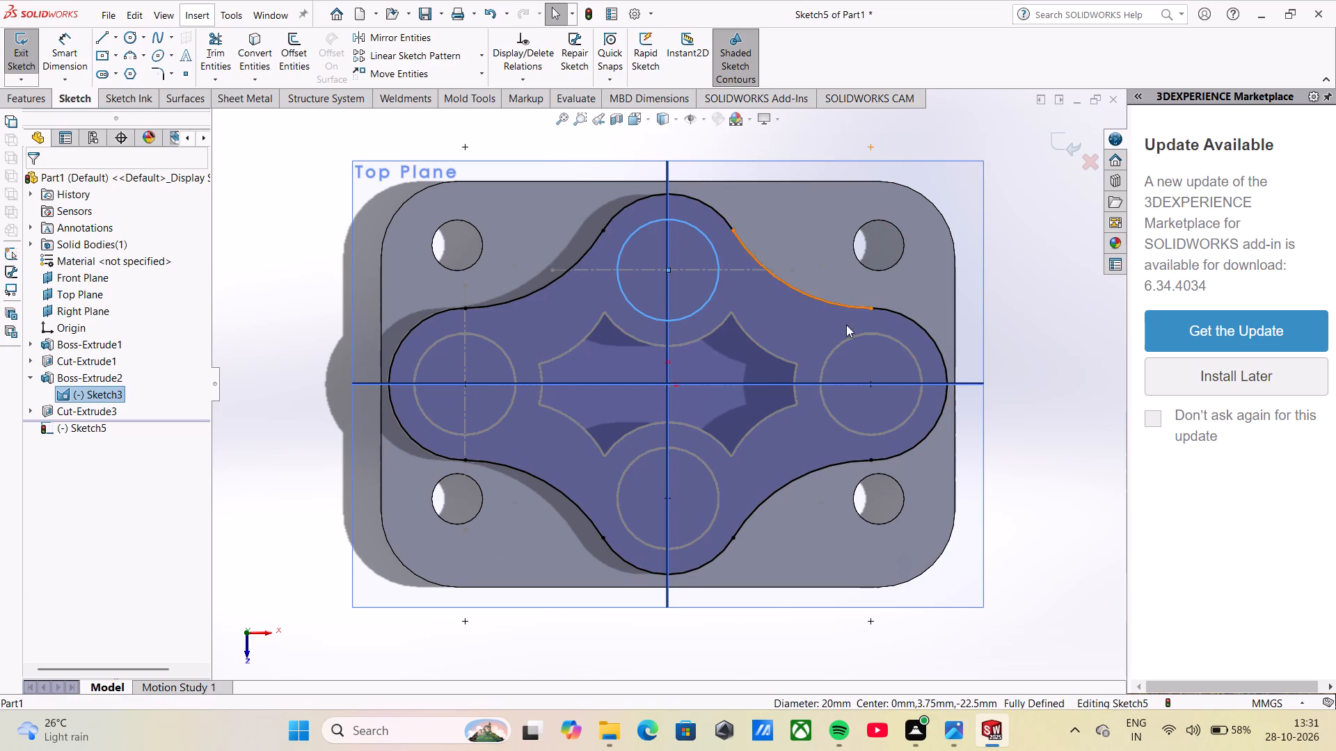
left_click(852, 337)
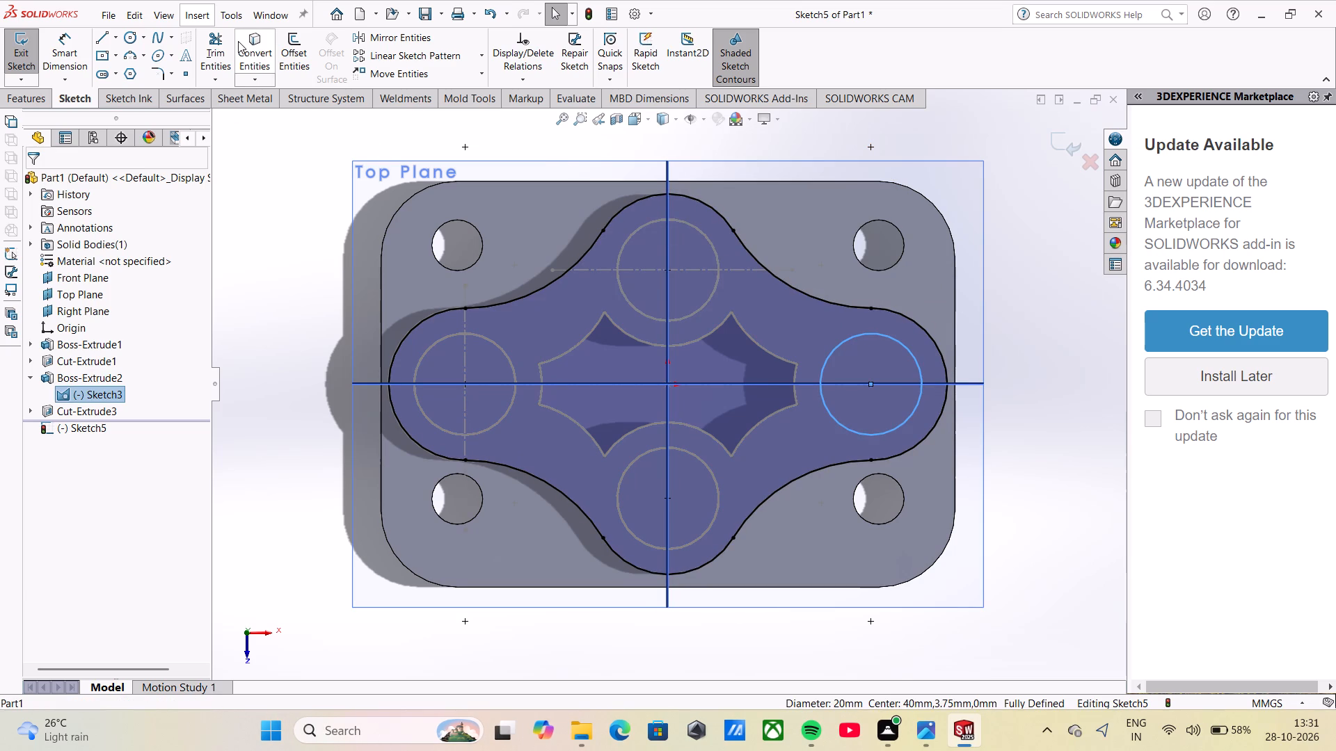
left_click(244, 42)
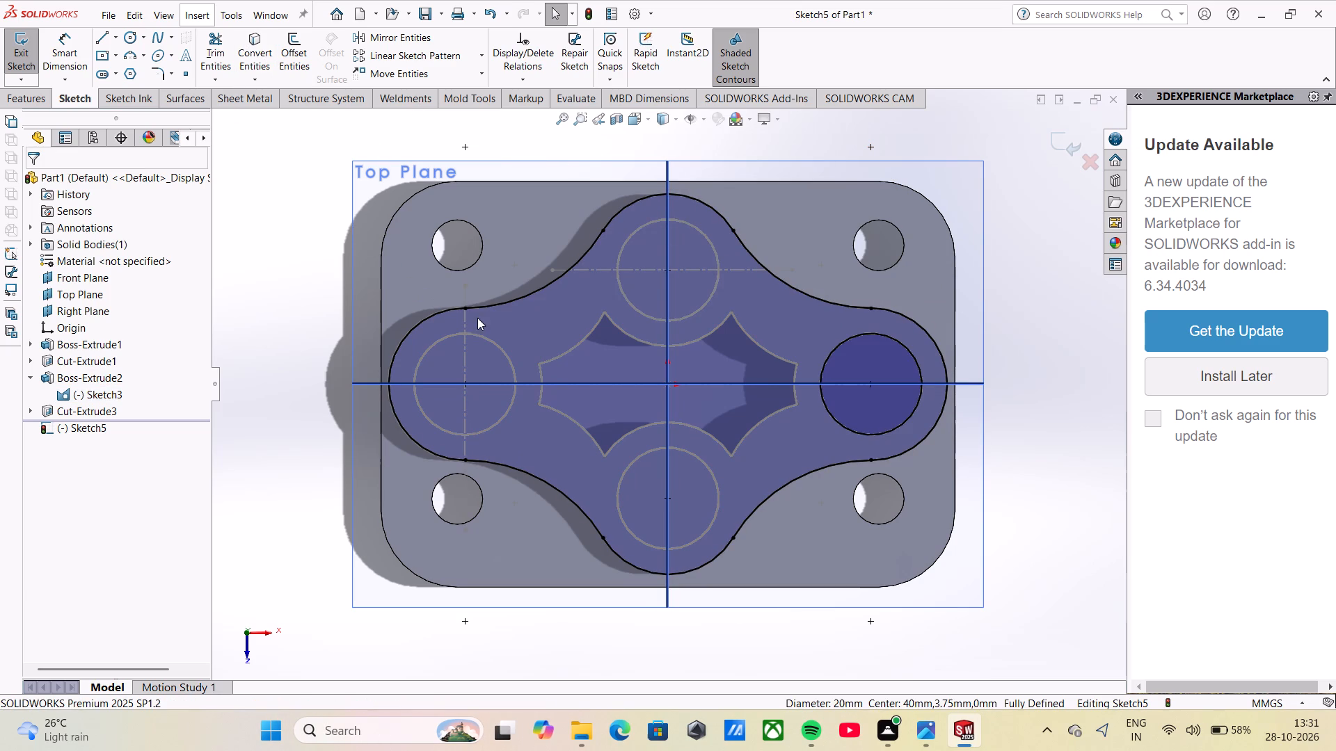
left_click(1067, 147)
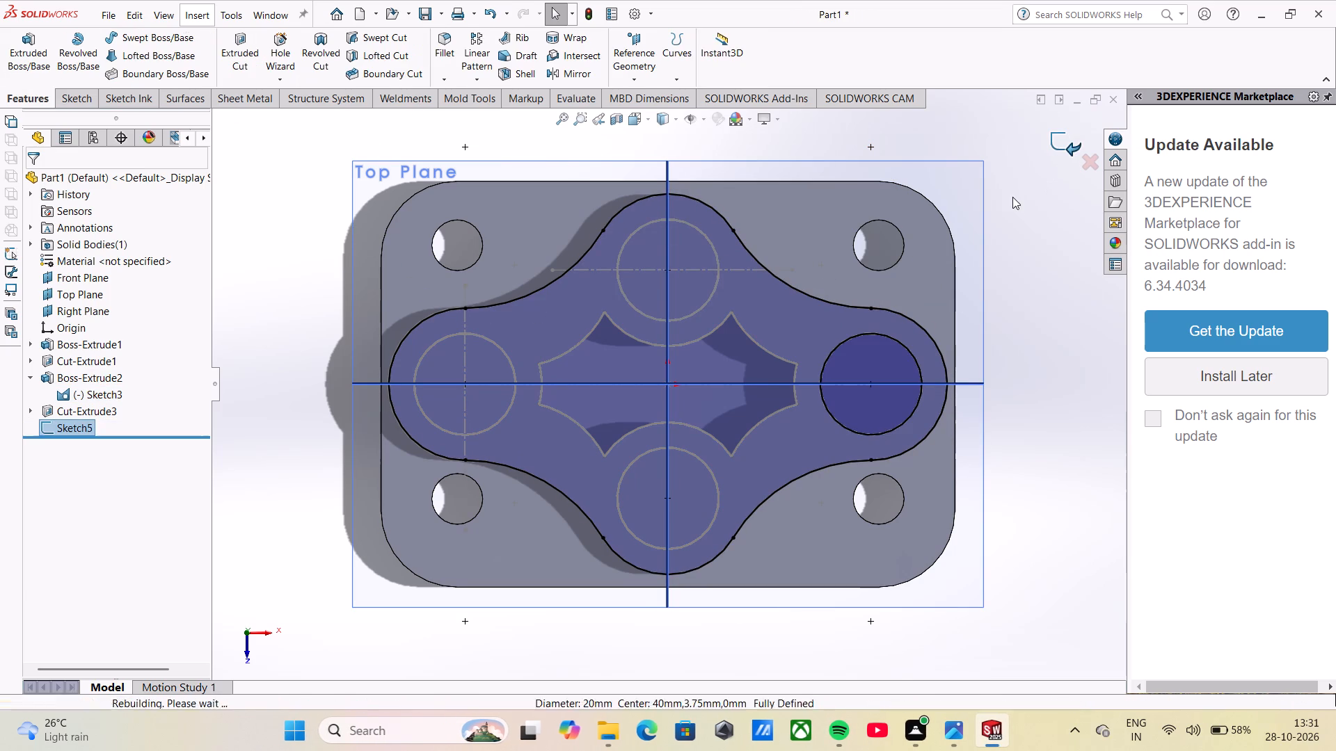
left_click(1012, 197)
Sketch on the four-lobed boss's top face, converting Sketch3's four 20 mm lobe circles into it.
left_click(769, 302)
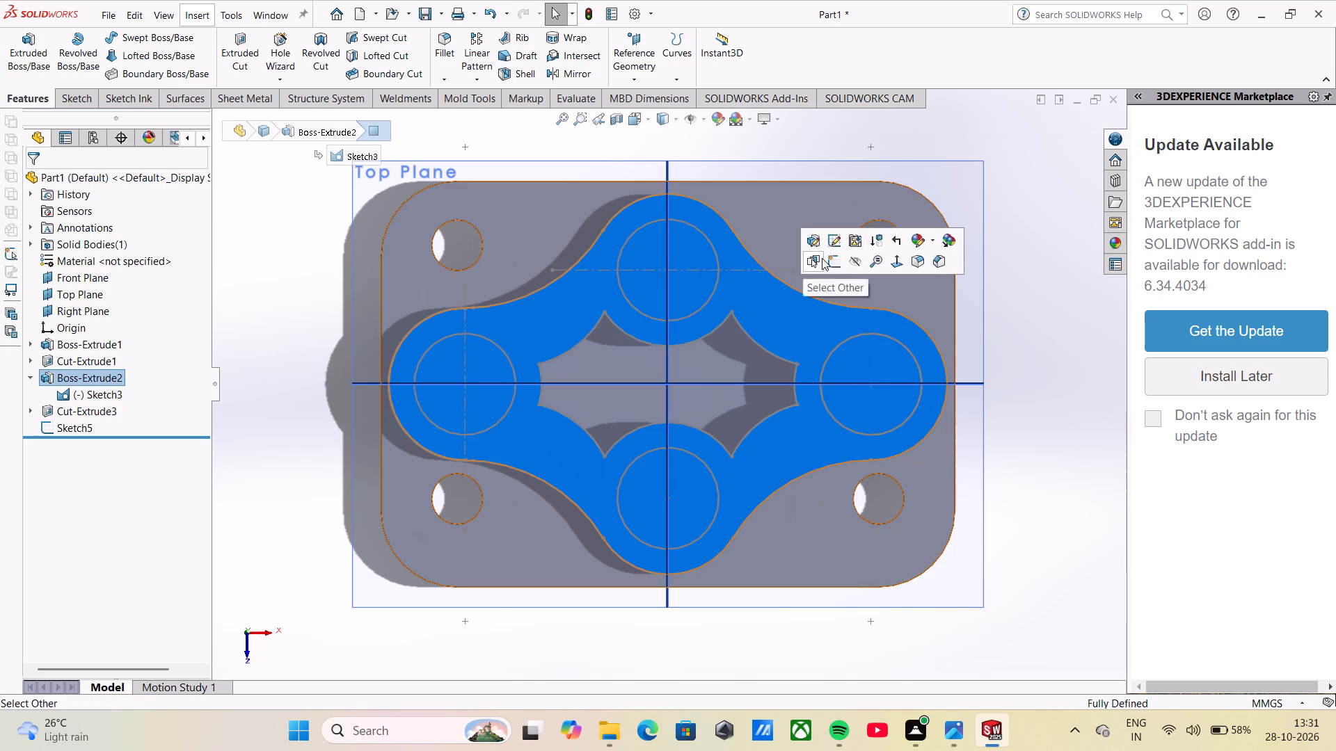
left_click(832, 258)
left_click(292, 218)
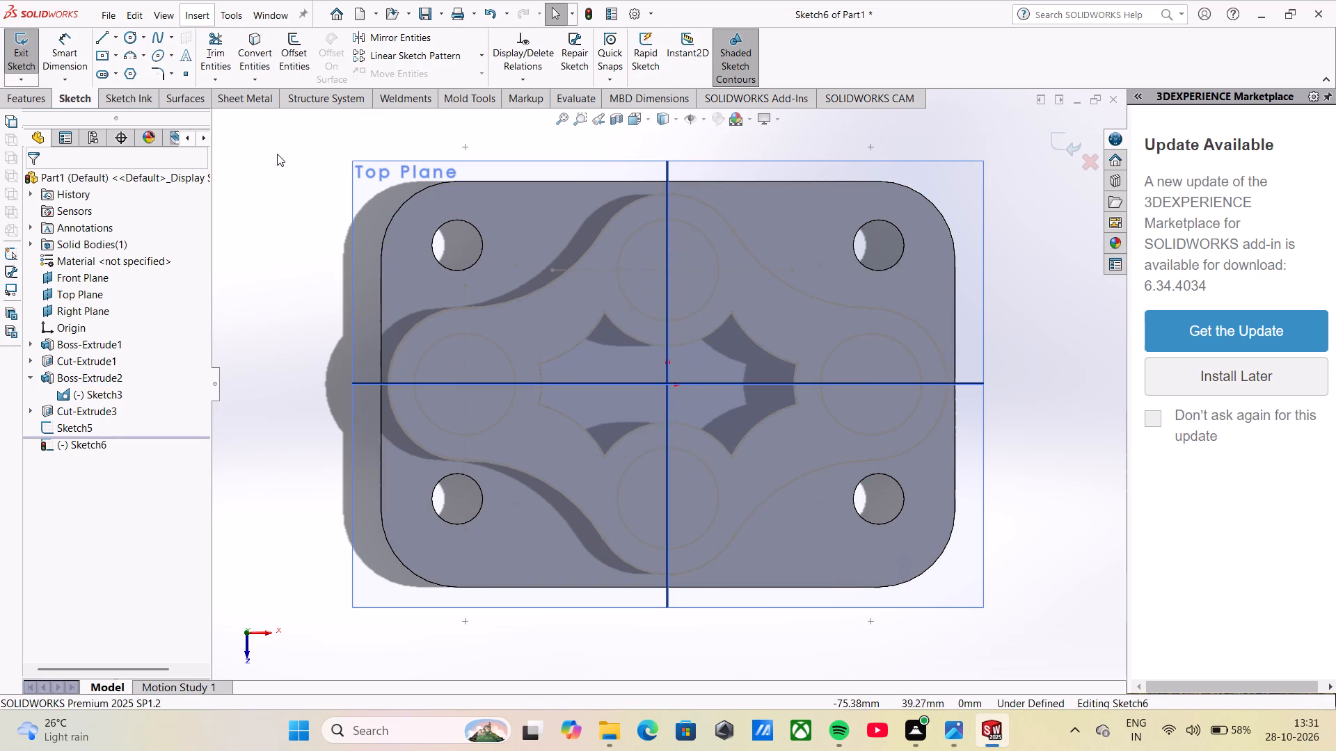
left_click(253, 60)
left_click(483, 340)
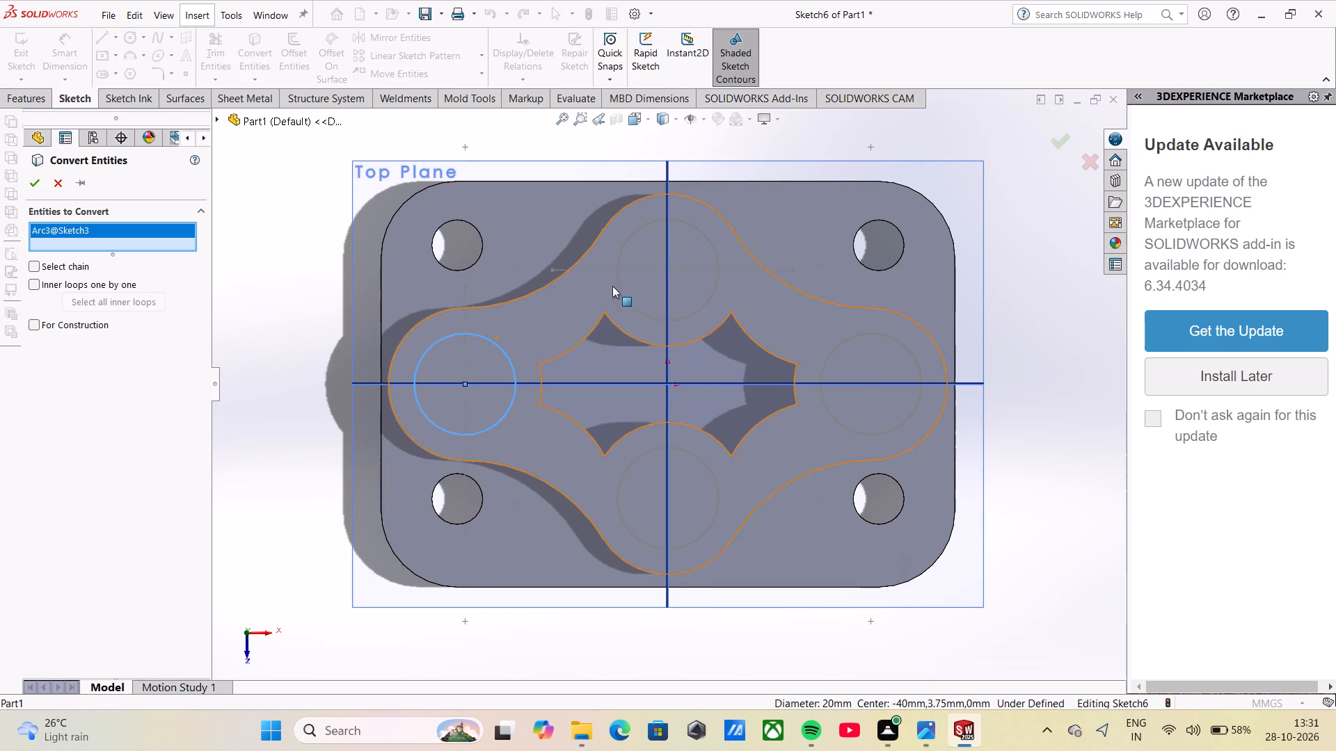
left_click(625, 293)
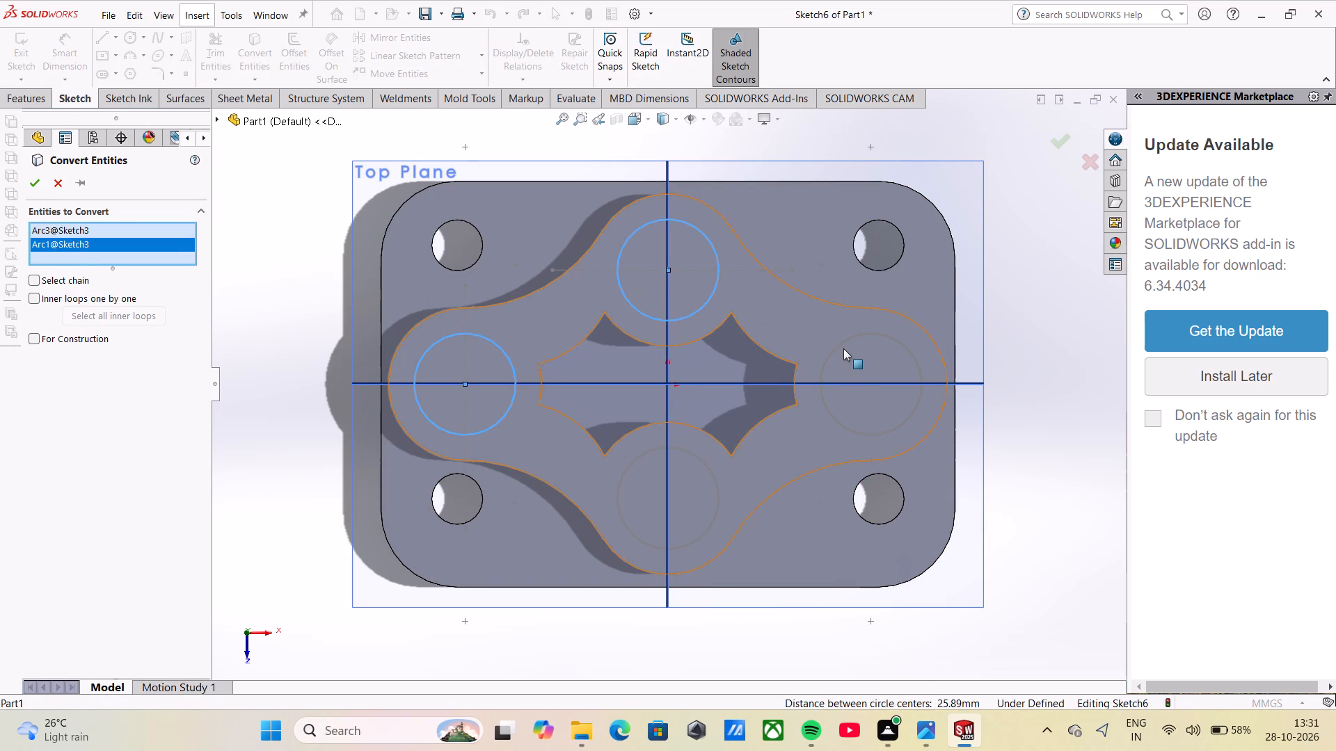
left_click(835, 349)
left_click(707, 467)
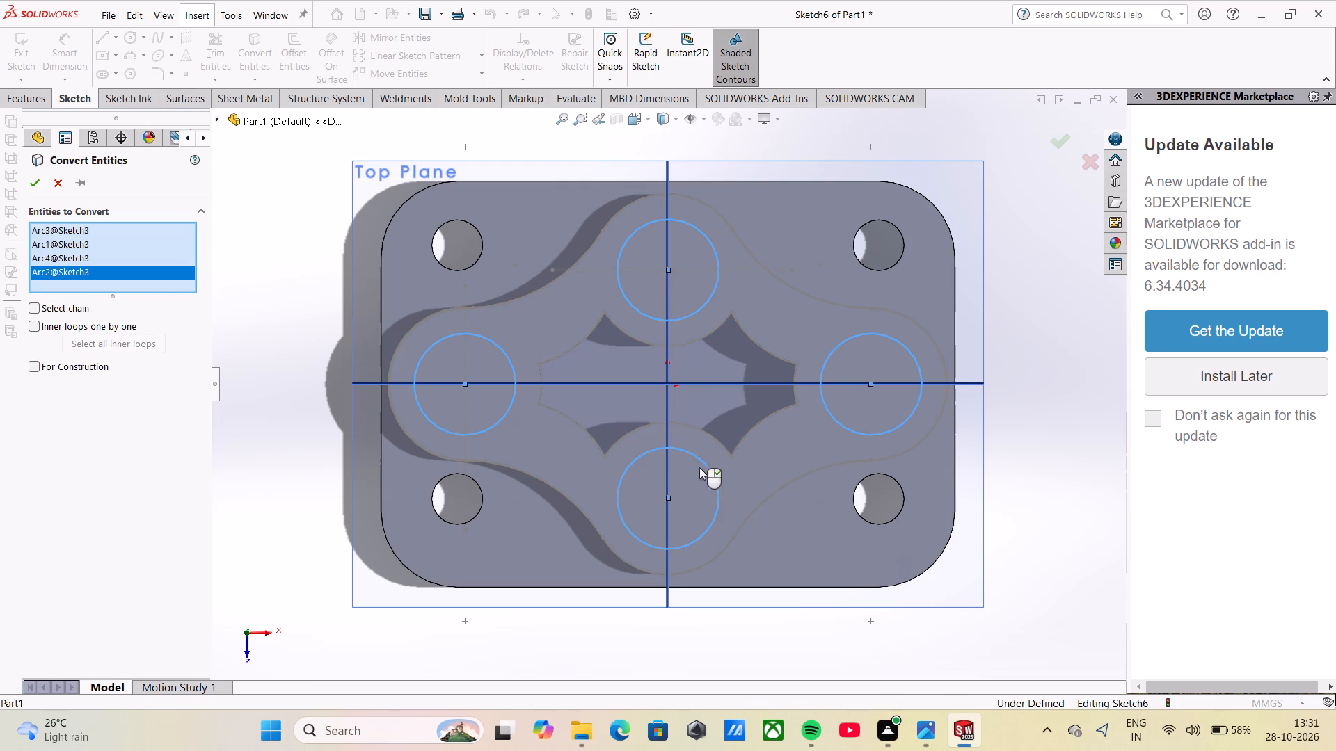
left_click(33, 185)
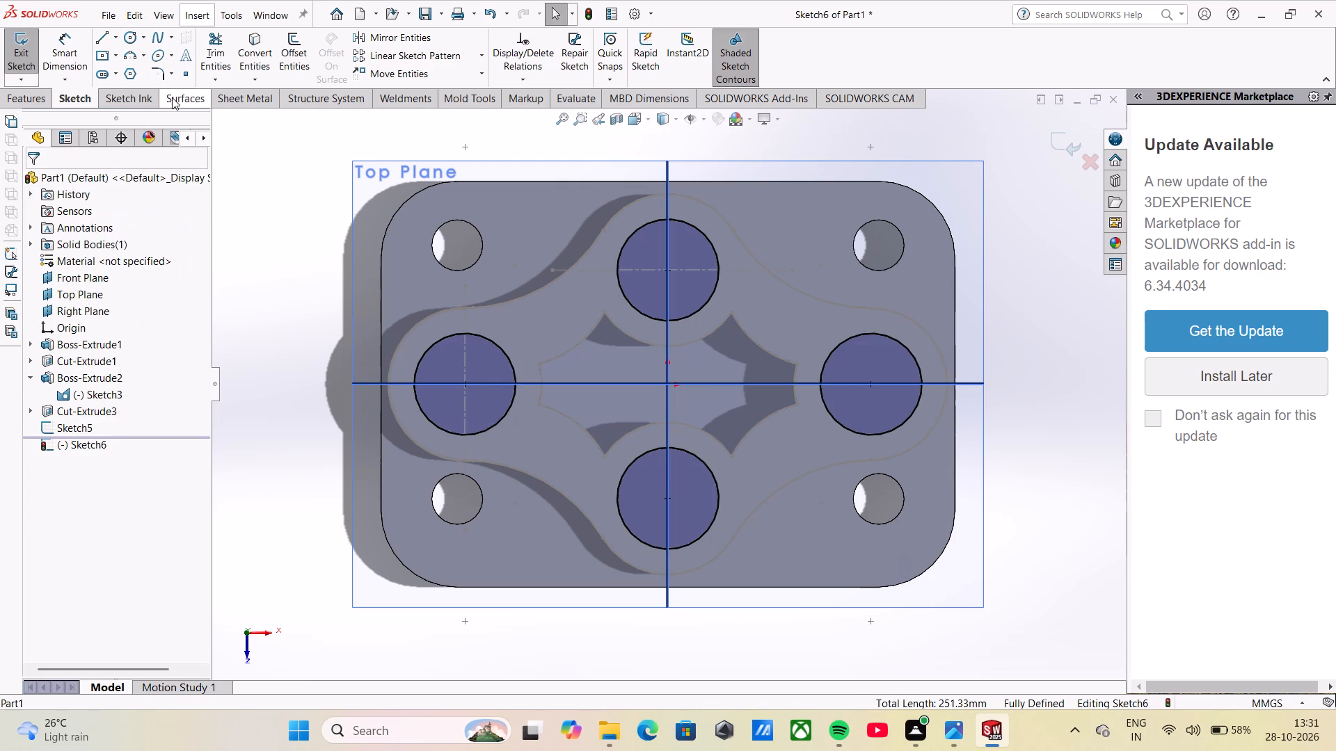
Cut-extrude the four lobe circles with a blind depth of 12.5 mm.
left_click(19, 99)
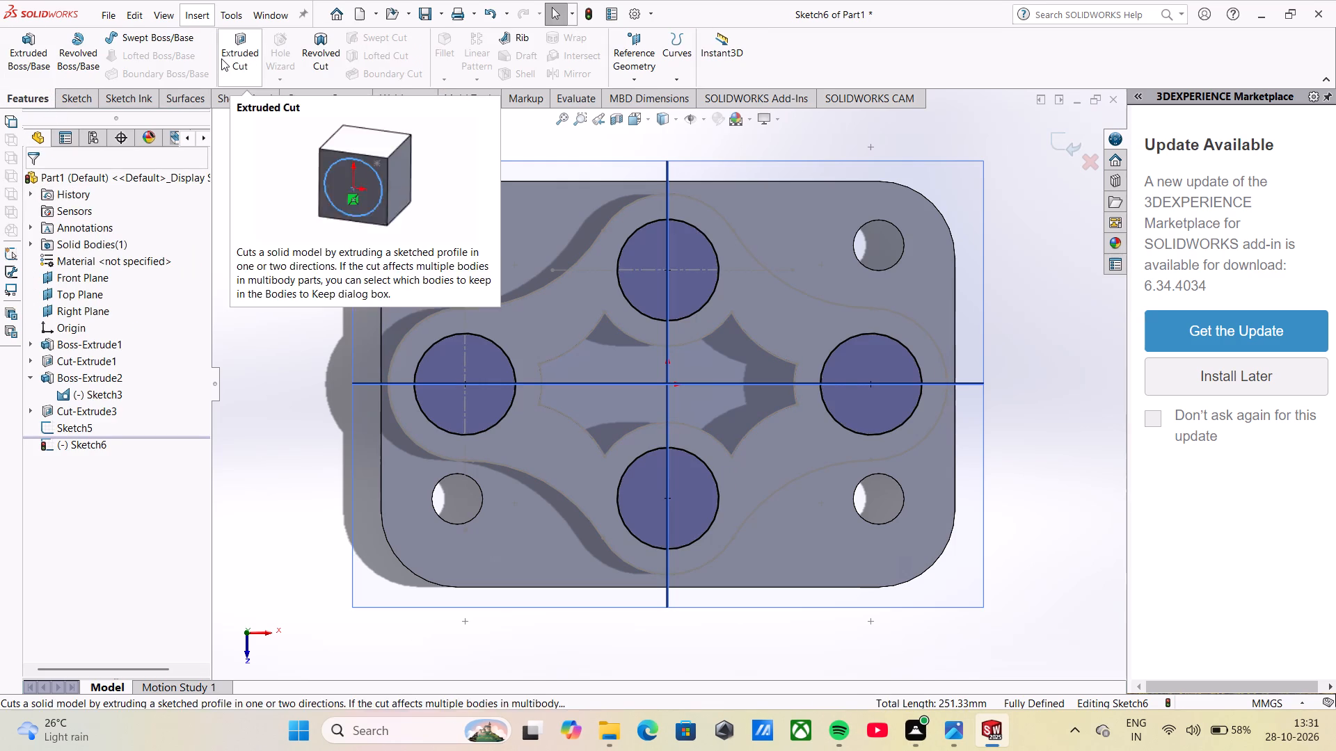
left_click(221, 58)
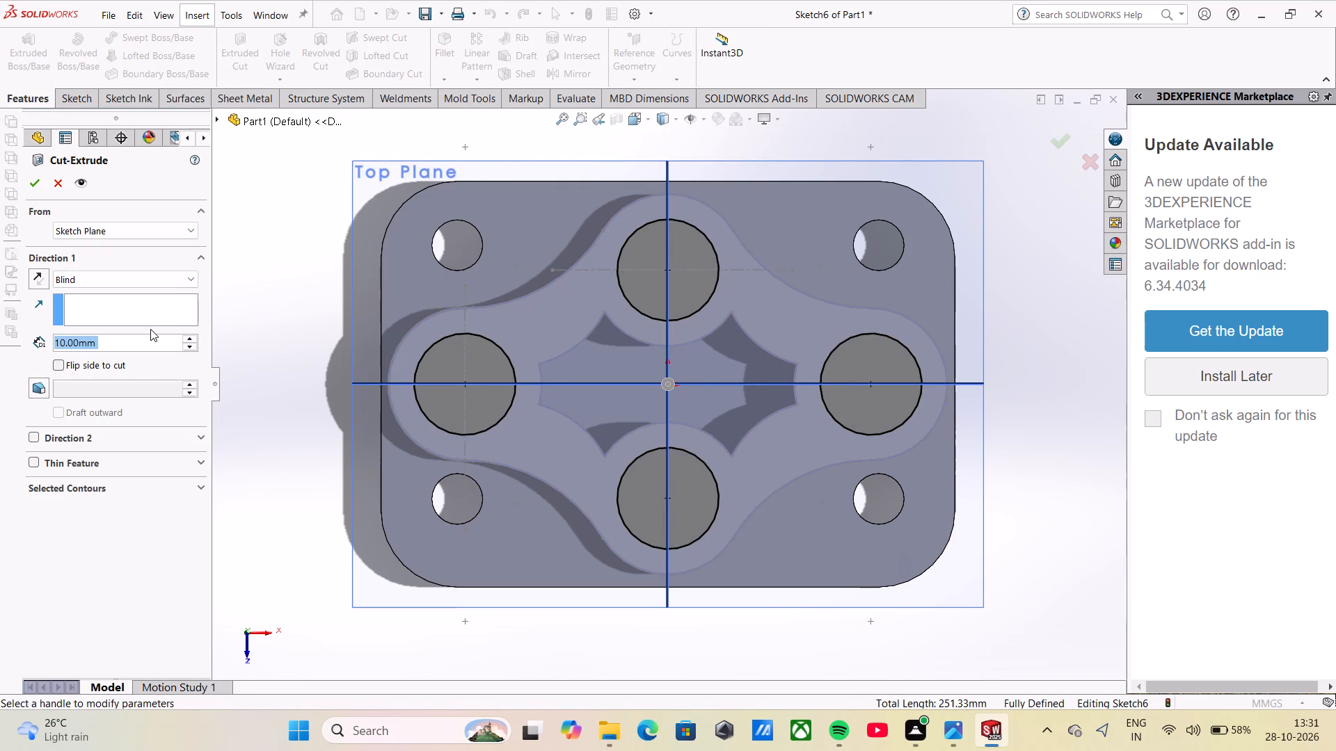
type("12.")
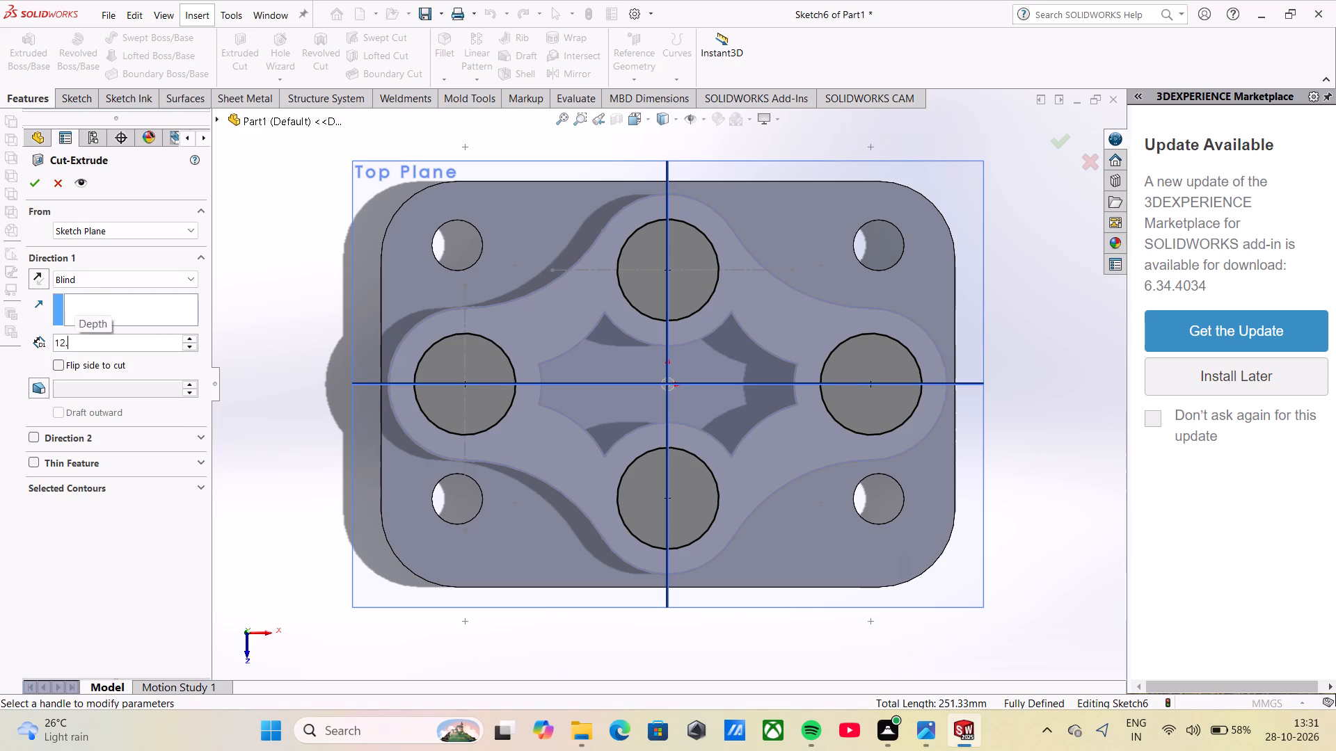
key("5")
key("Return")
middle_click_drag(399, 432, 412, 263)
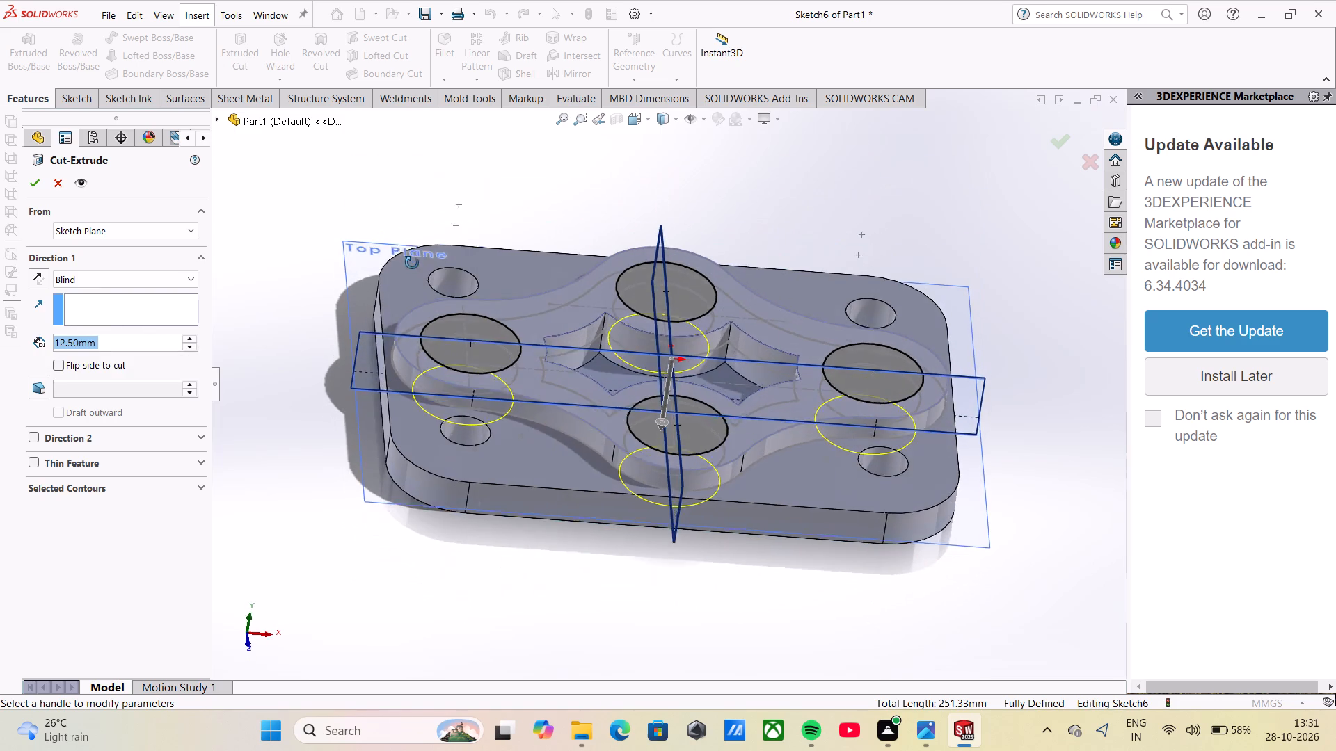
middle_click_drag(412, 263, 411, 261)
left_click(30, 187)
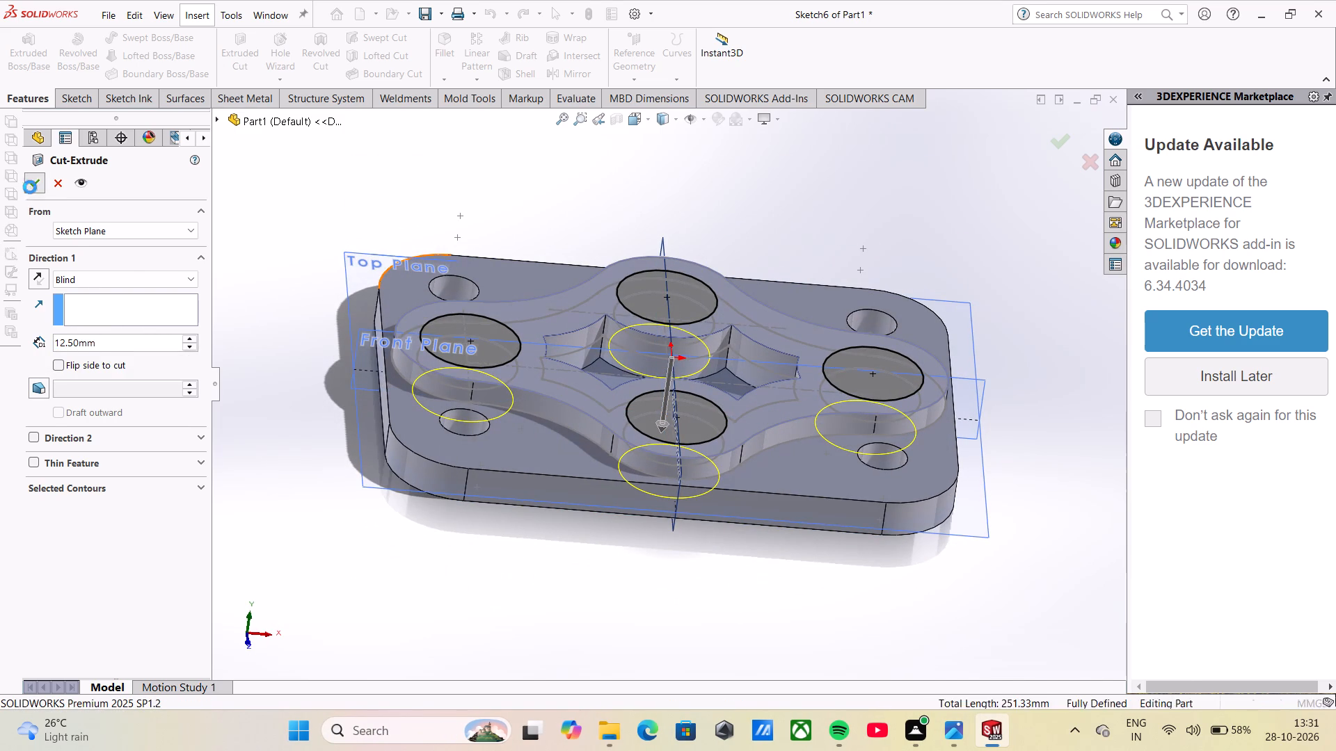
Hide all item types, such as planes and sketches, in the graphics view.
scroll(703, 301, "down", 2)
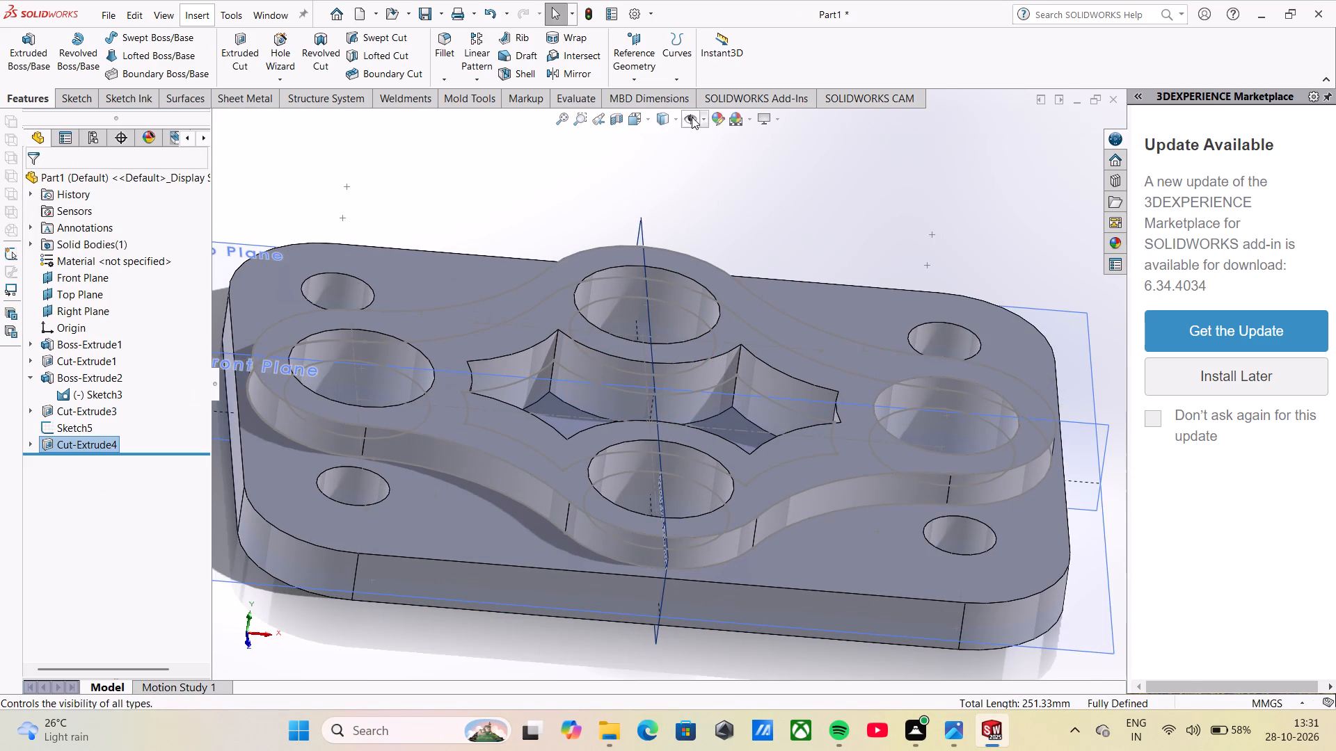
left_click(692, 117)
Inspect the part, reviewing the boss, the lobe-hole cut and the base plate's dimensions and extrusion settings.
middle_click_drag(775, 297, 850, 323)
scroll(850, 323, "up", 3)
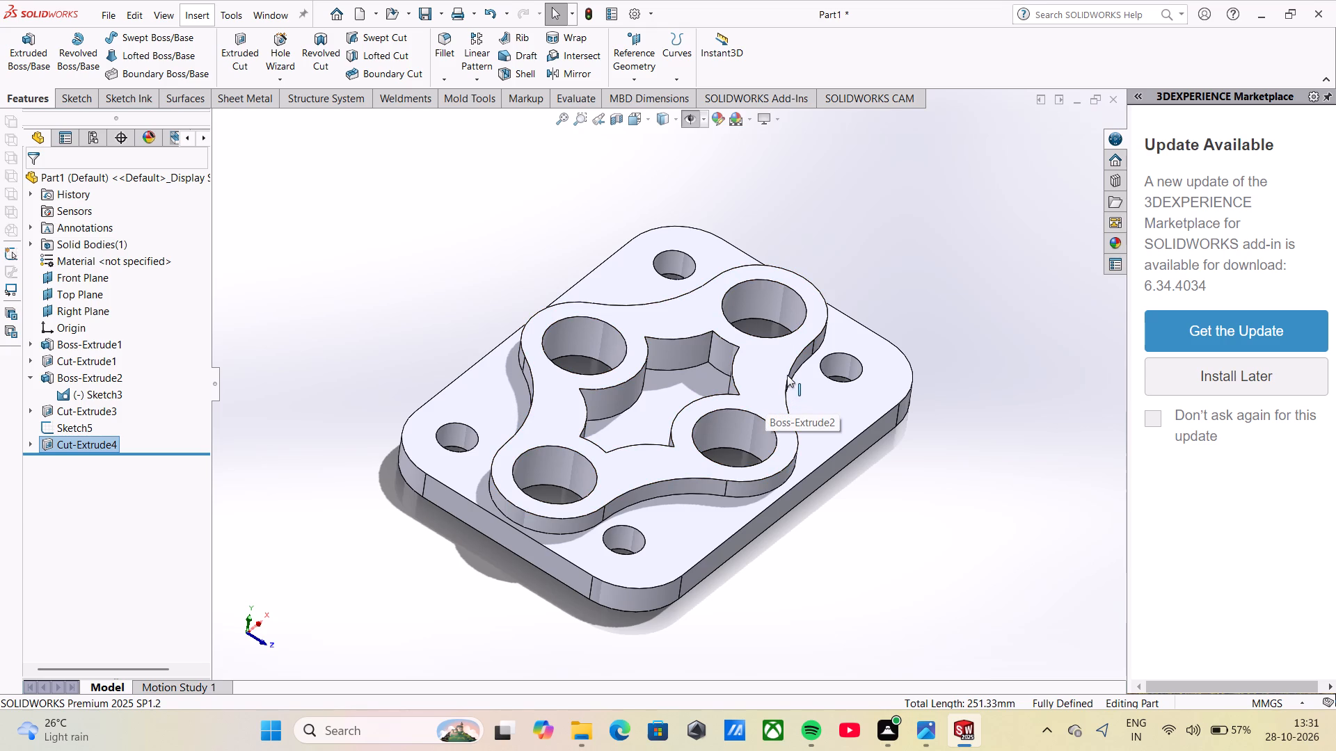
middle_click_drag(686, 544, 686, 545)
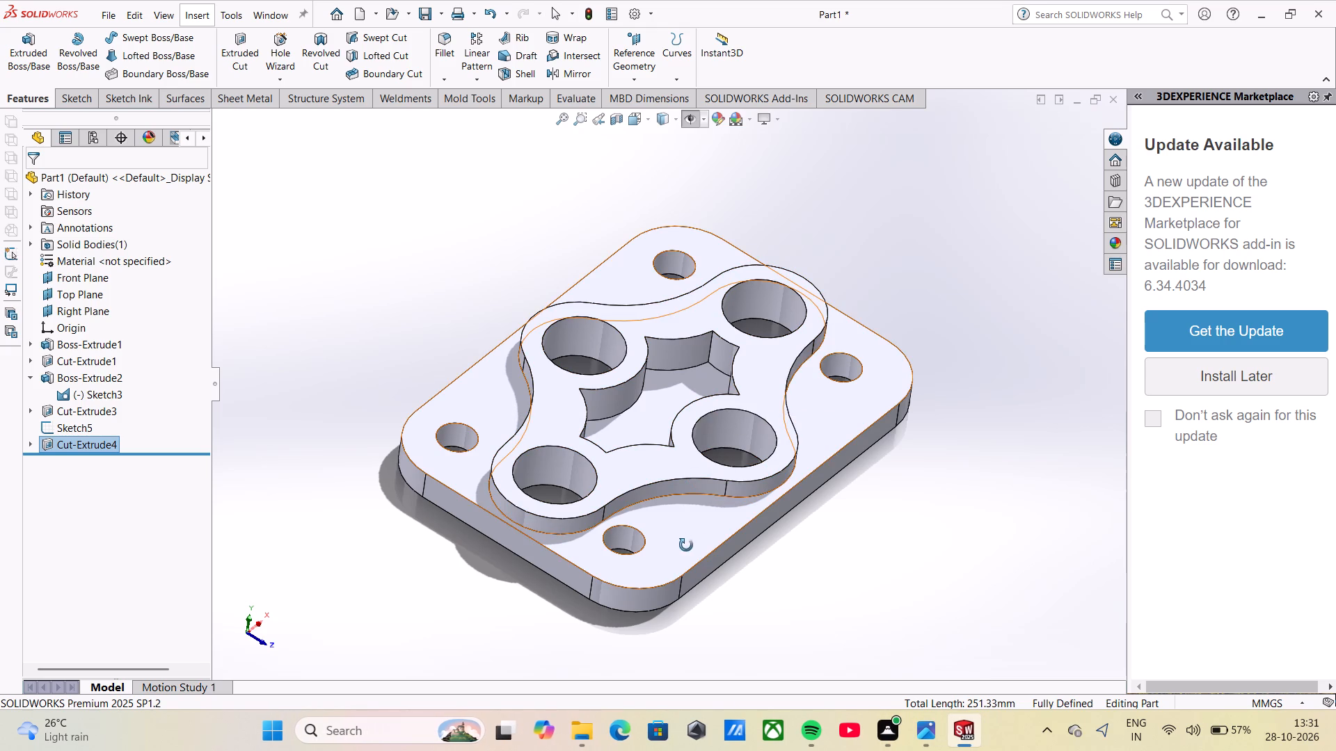
middle_click_drag(686, 545, 671, 494)
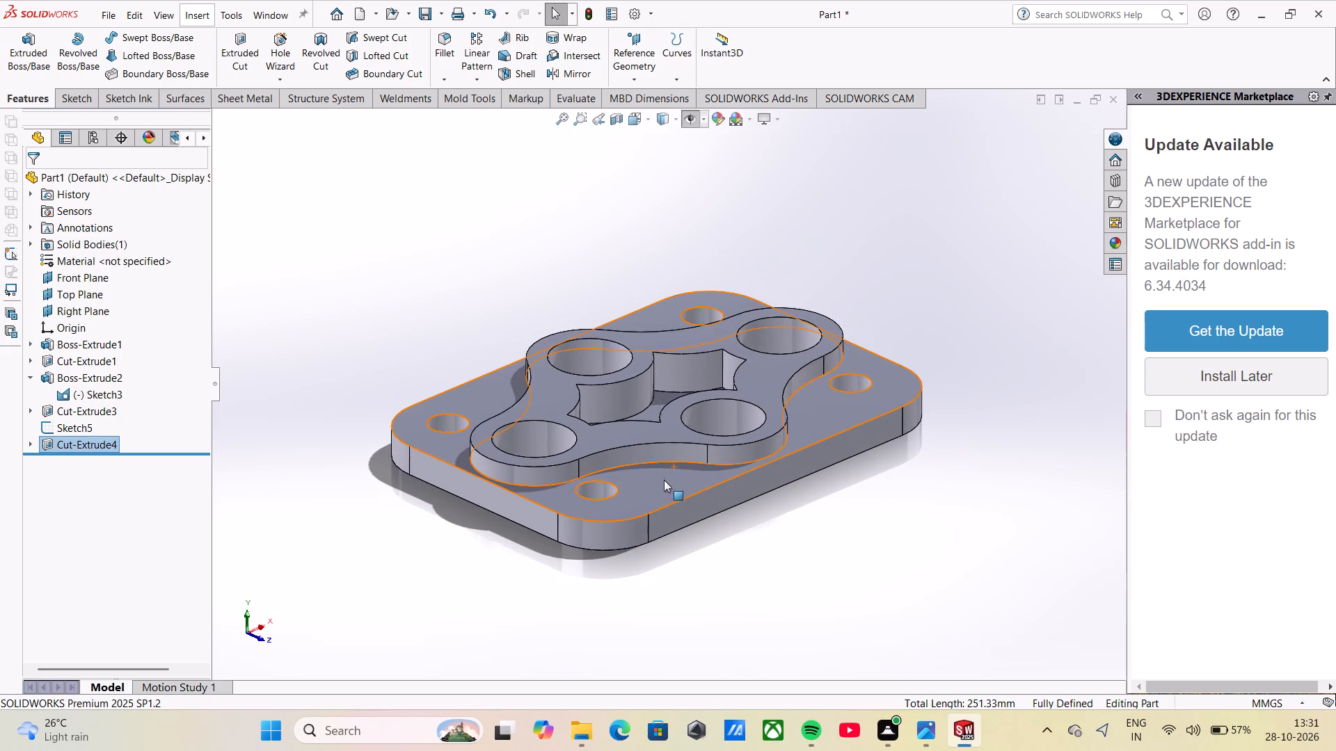
double_click(589, 443)
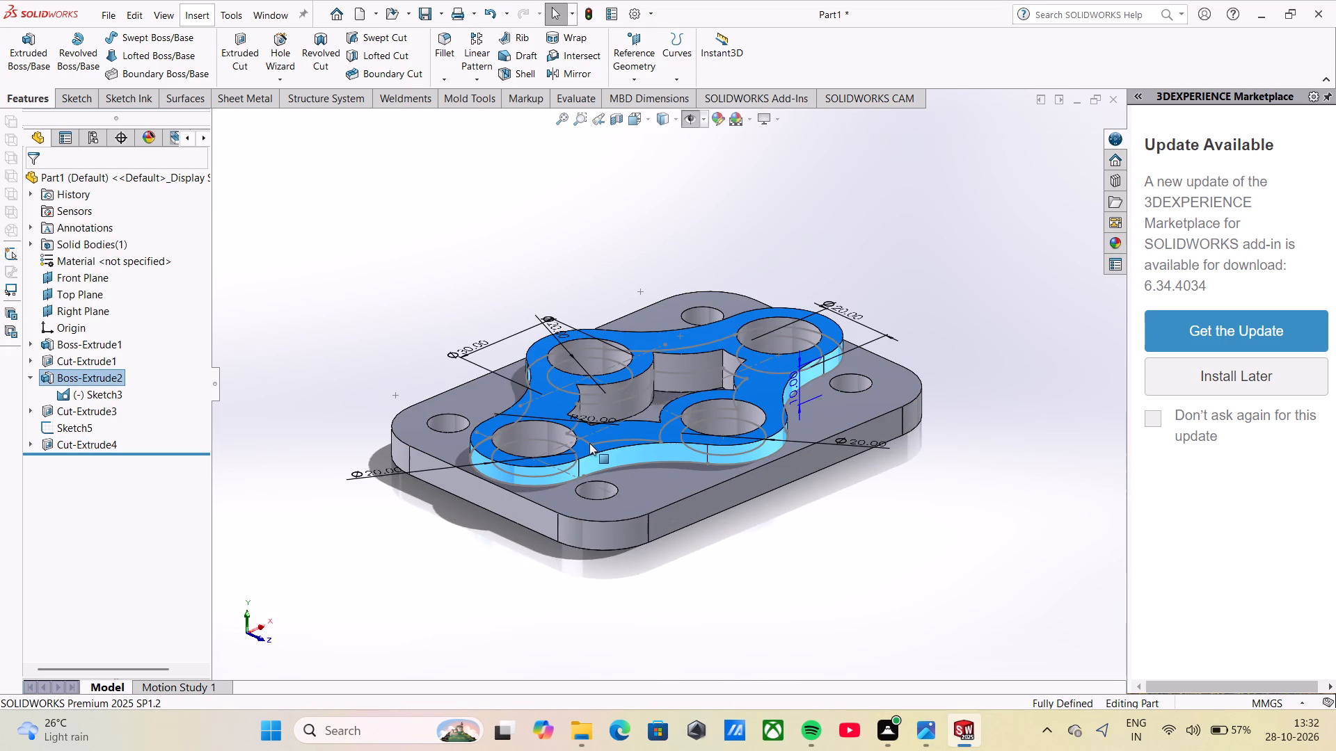
left_click(104, 441)
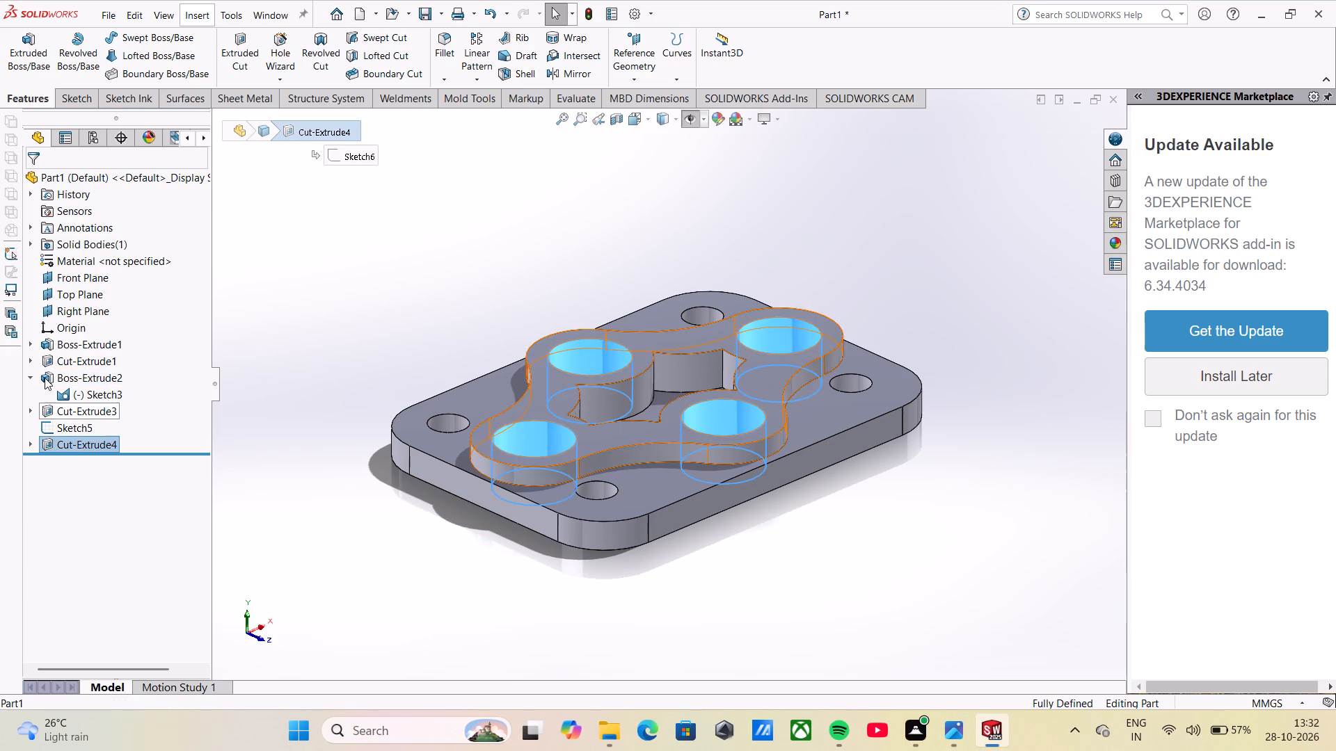
double_click(72, 341)
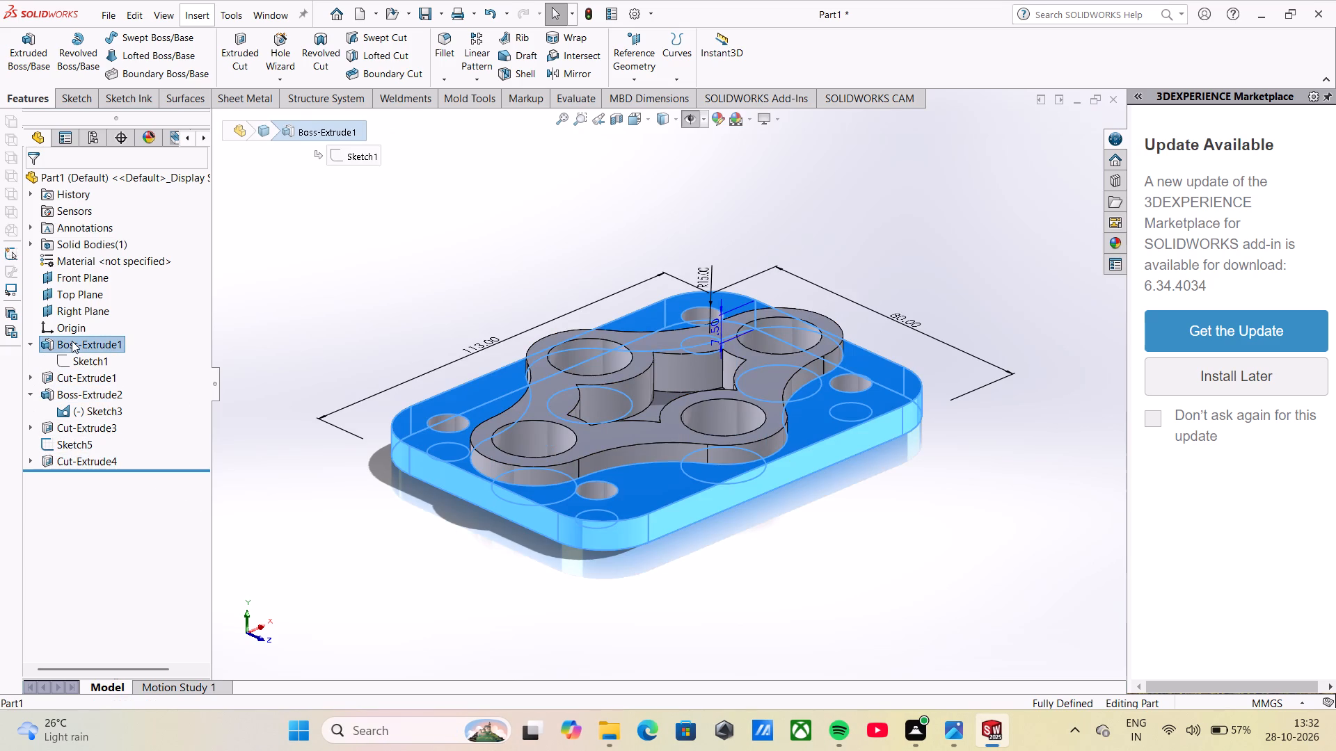
left_click(72, 341)
left_click(83, 296)
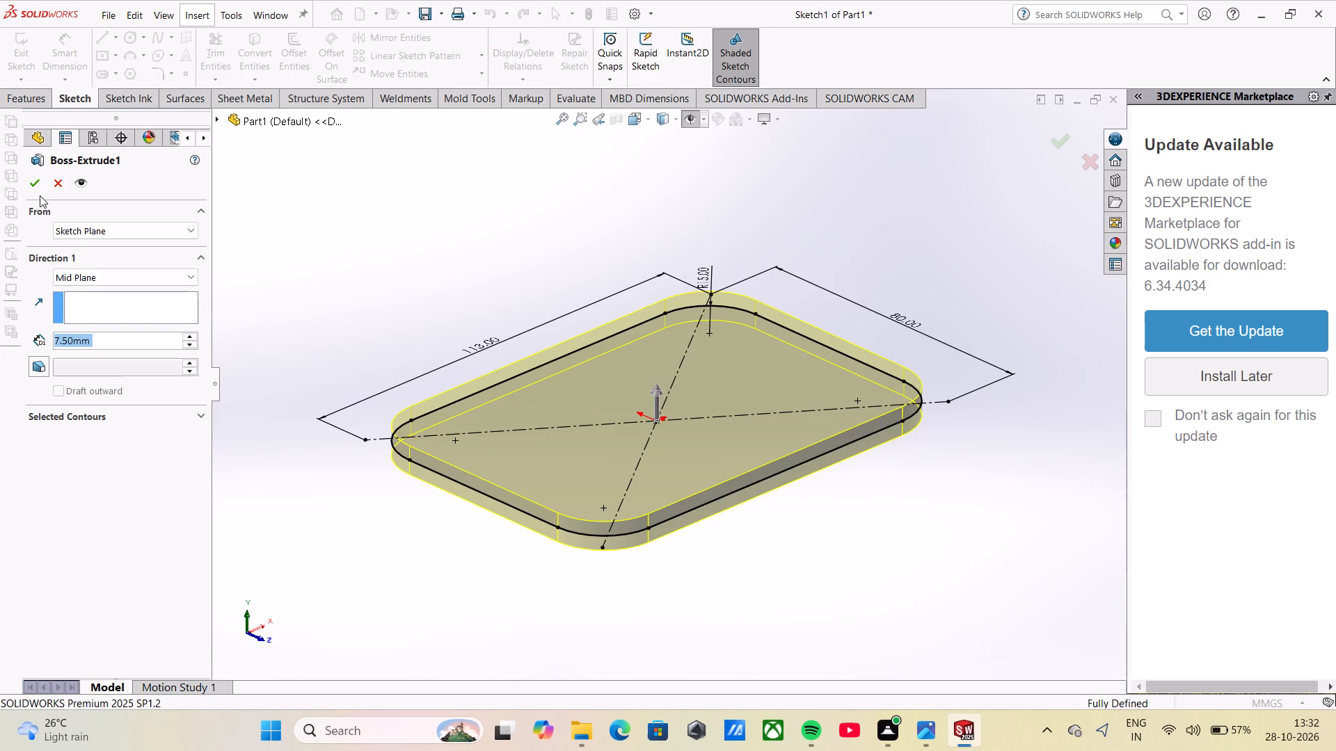
left_click(40, 188)
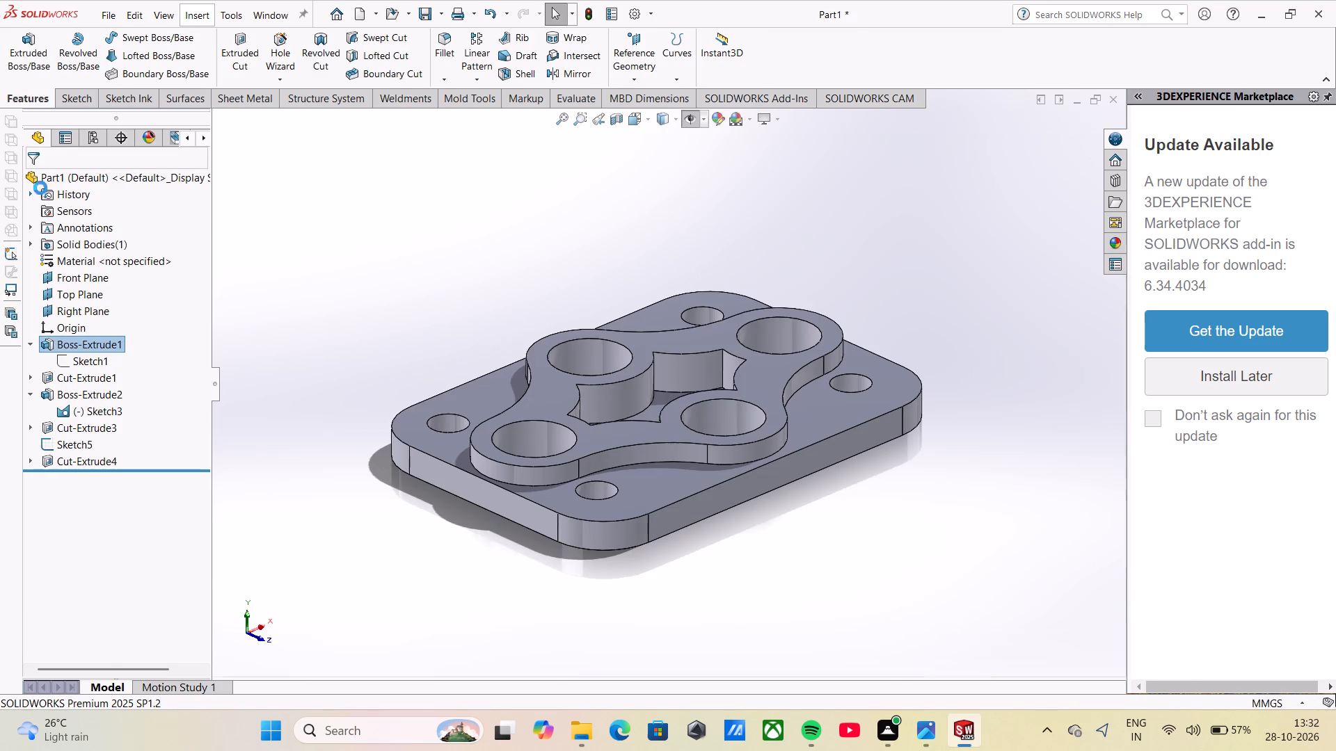
Review the four-lobed boss's dimensions and its extrusion settings without changing them.
double_click(599, 444)
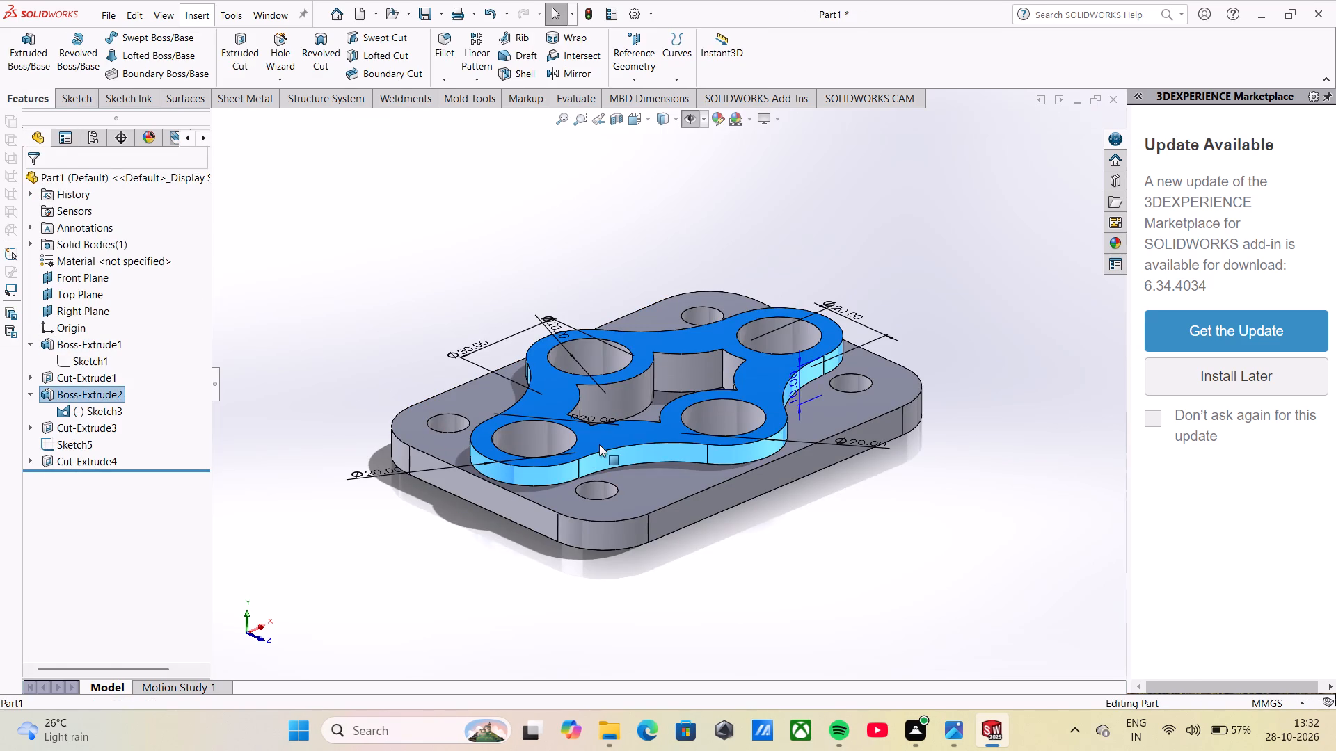
left_click(625, 461)
double_click(607, 445)
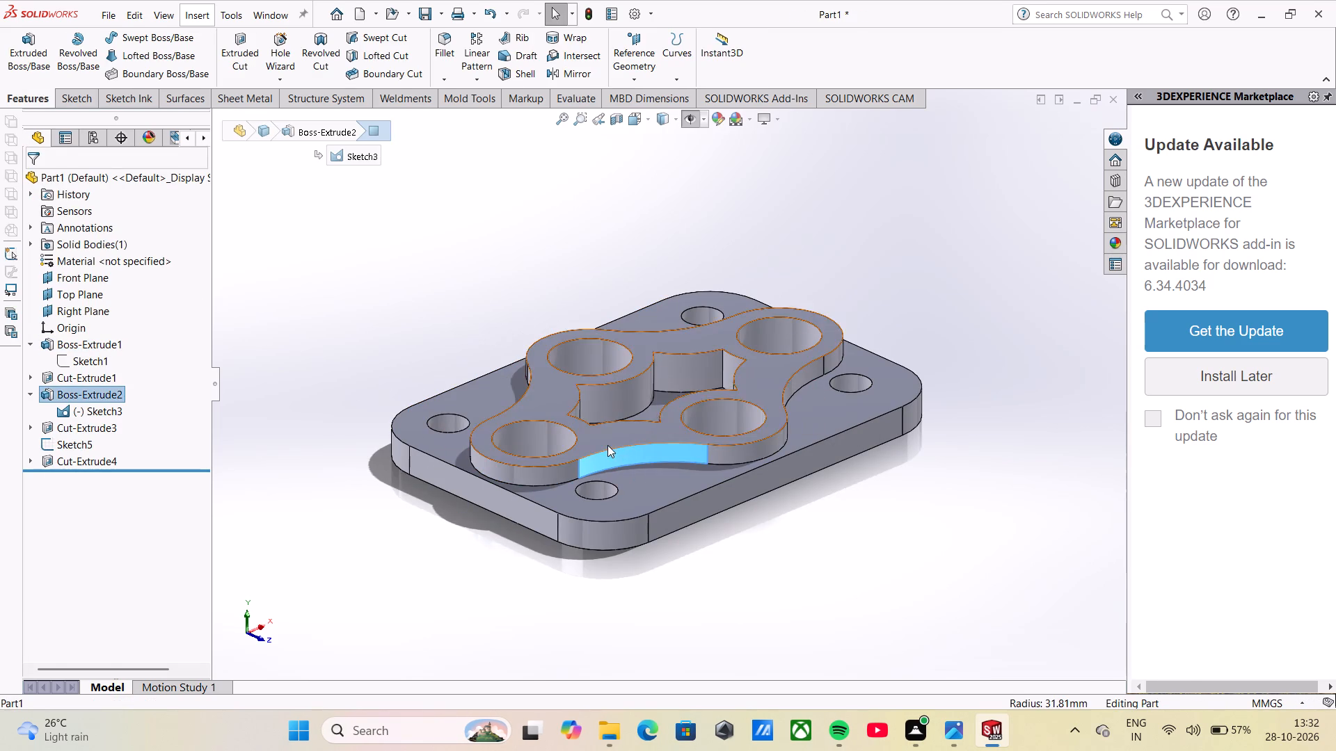
left_click(363, 425)
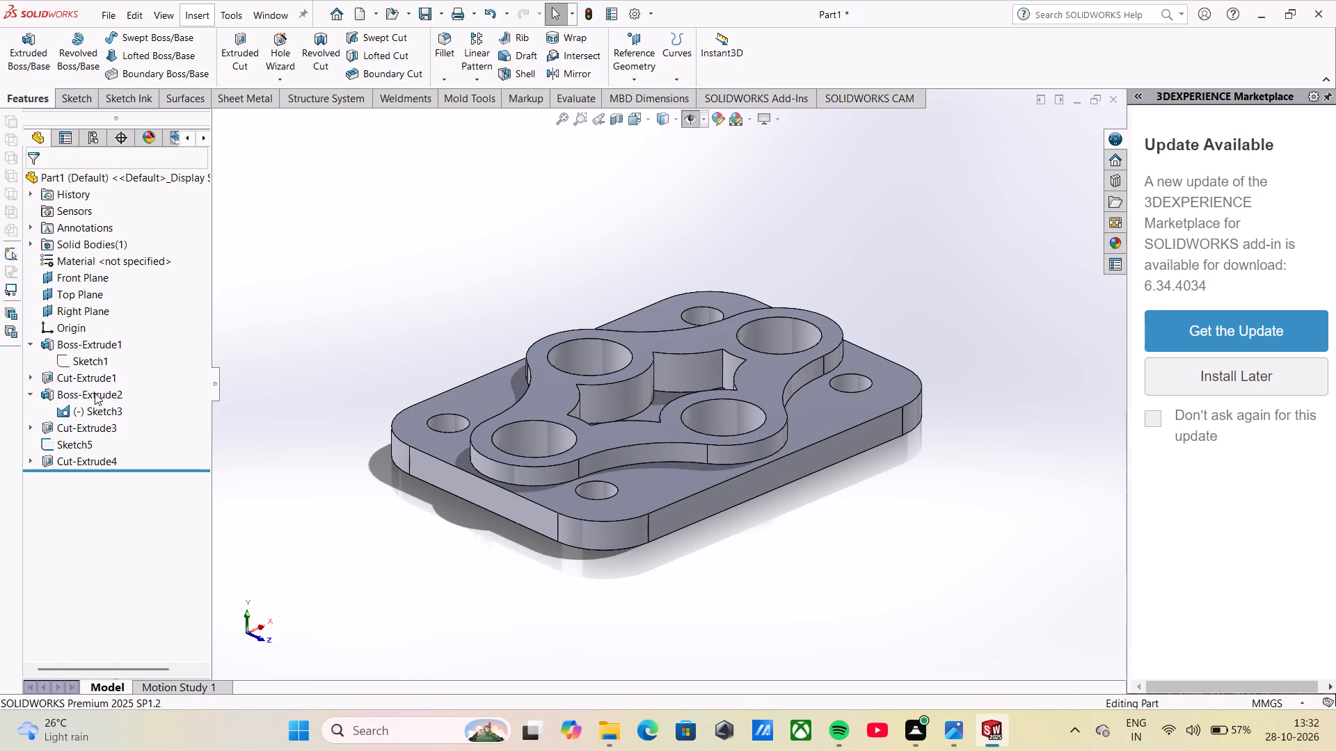
right_click(95, 393)
left_click(106, 360)
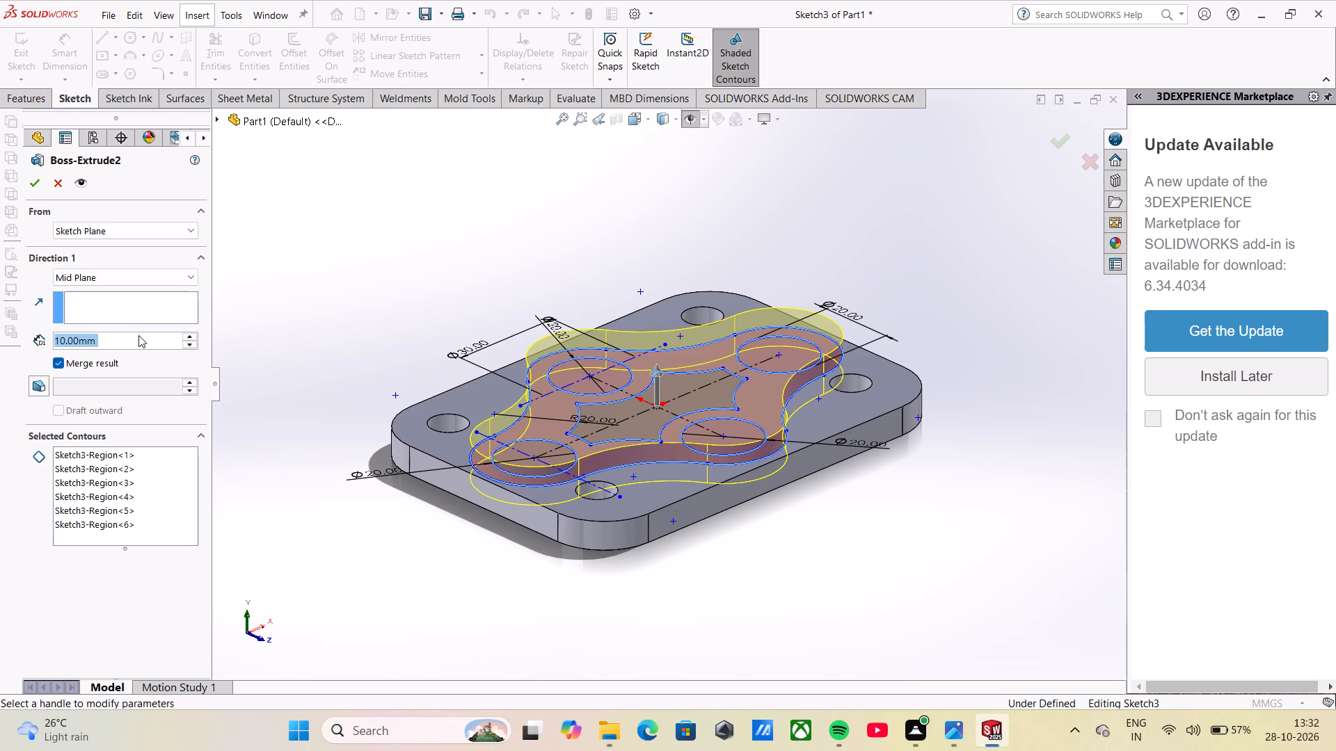
left_click(61, 186)
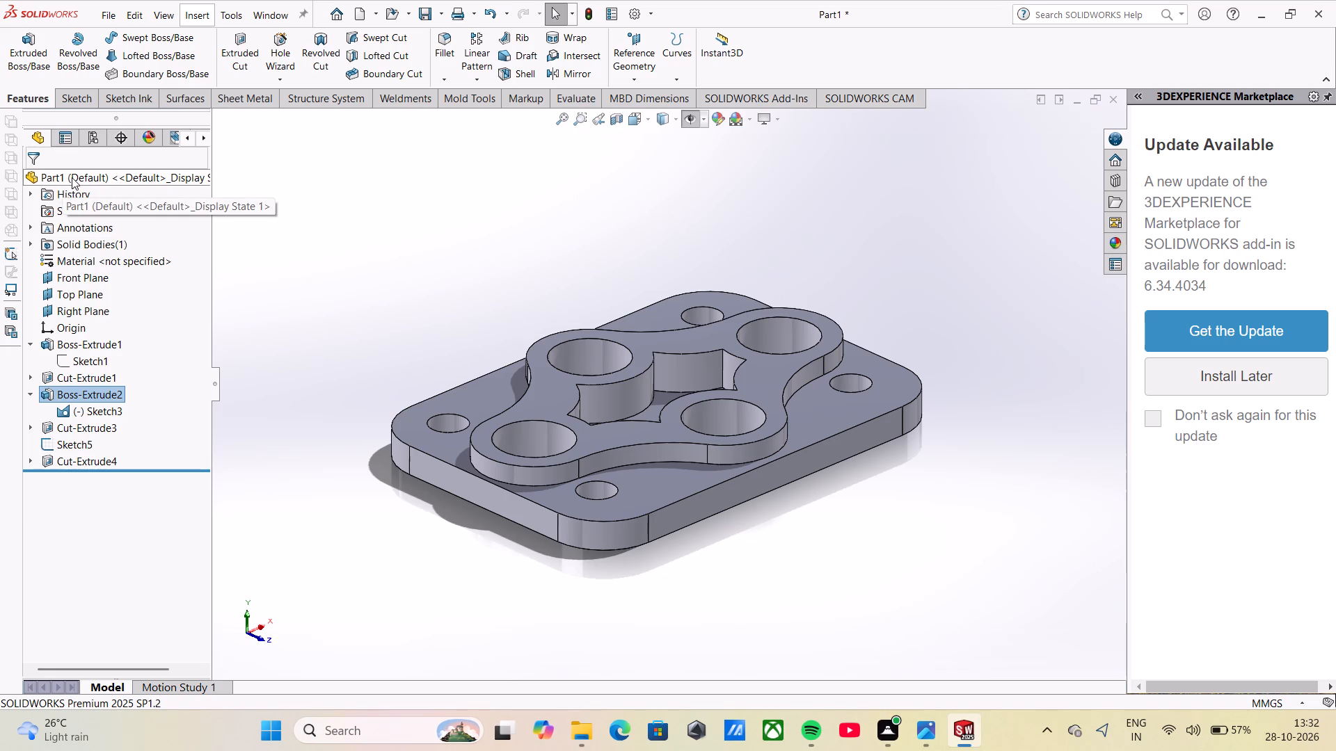
left_click(553, 404)
left_click(598, 343)
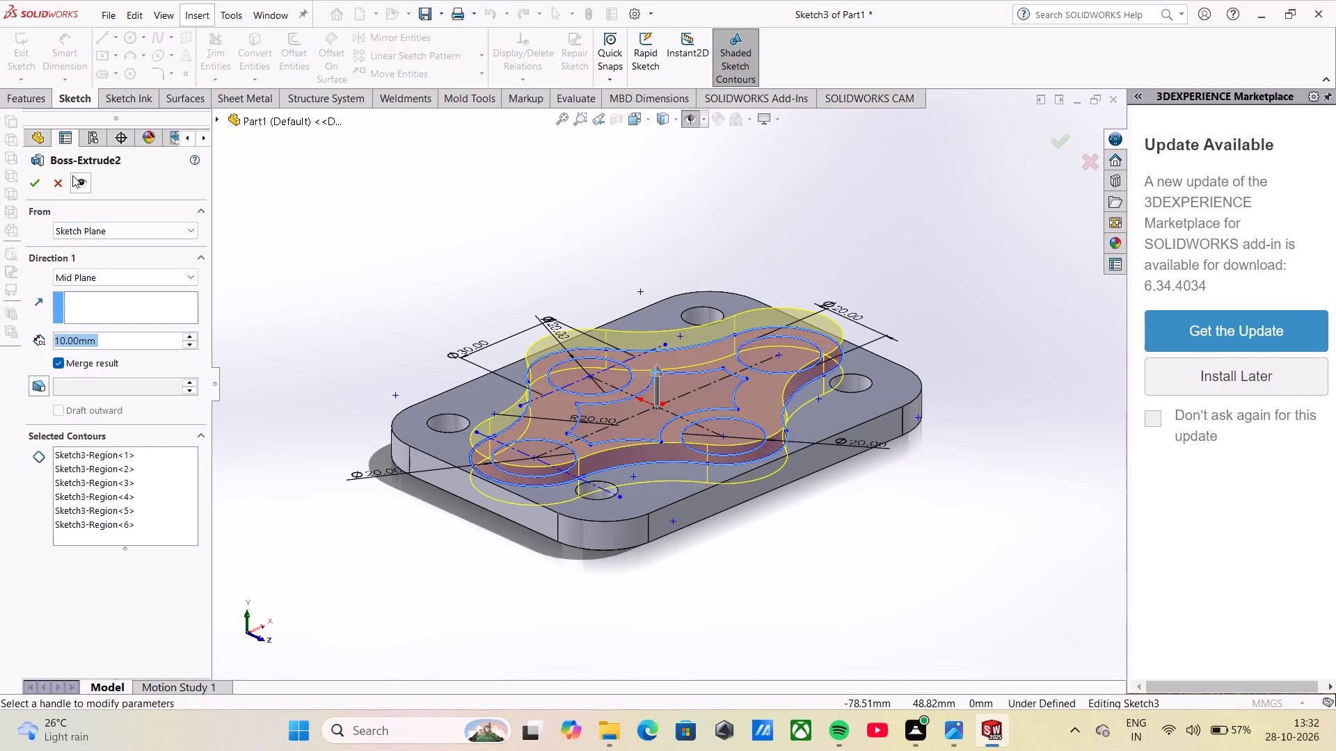
left_click(65, 179)
Check the base plate's thickness dimension and extrusion settings again from a low side angle.
scroll(588, 472, "down", 3)
middle_click_drag(883, 569, 849, 548)
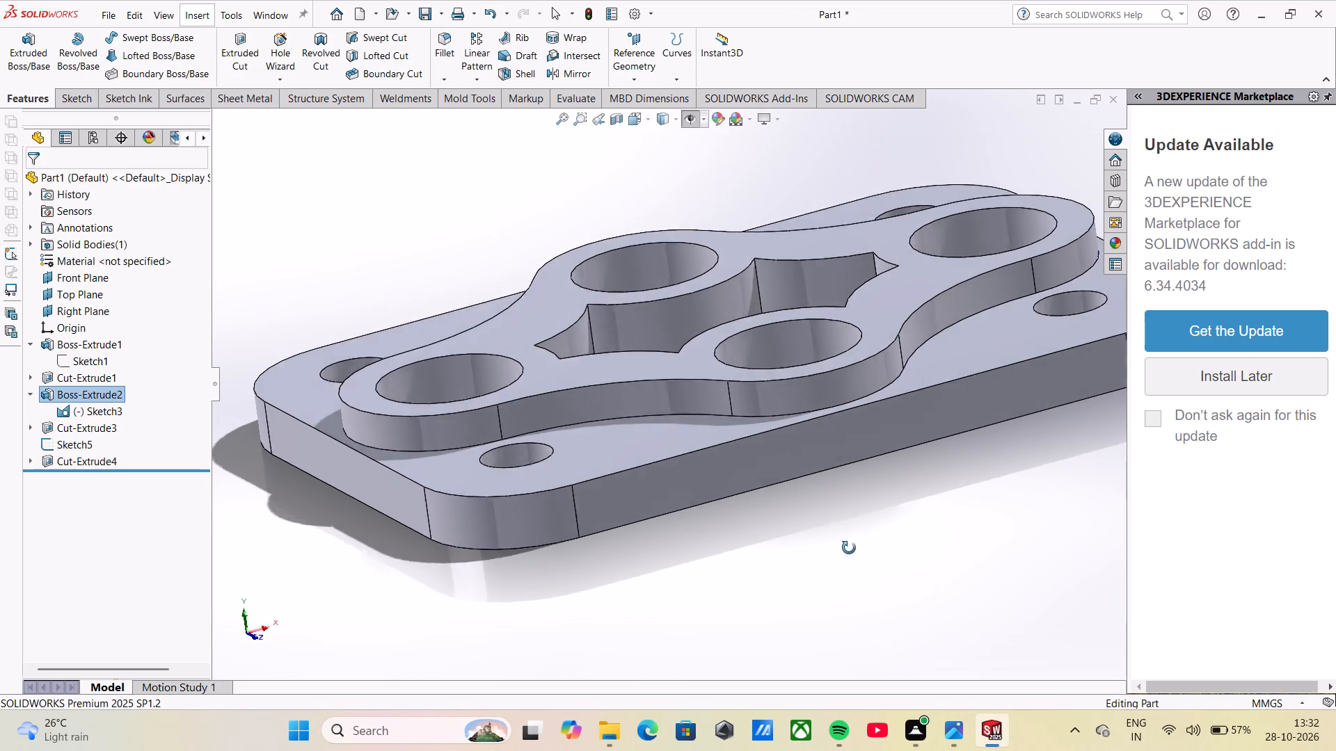
middle_click_drag(849, 548, 825, 525)
double_click(868, 386)
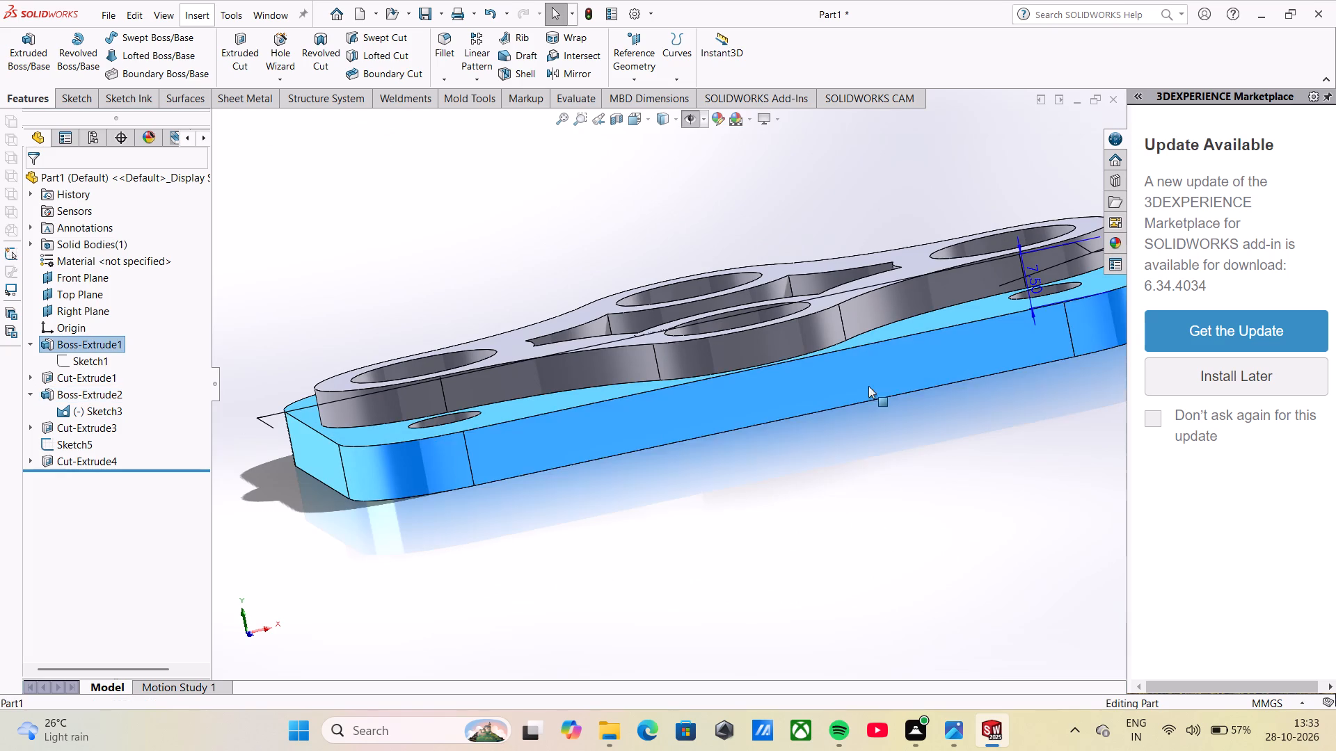
right_click(864, 378)
left_click(877, 341)
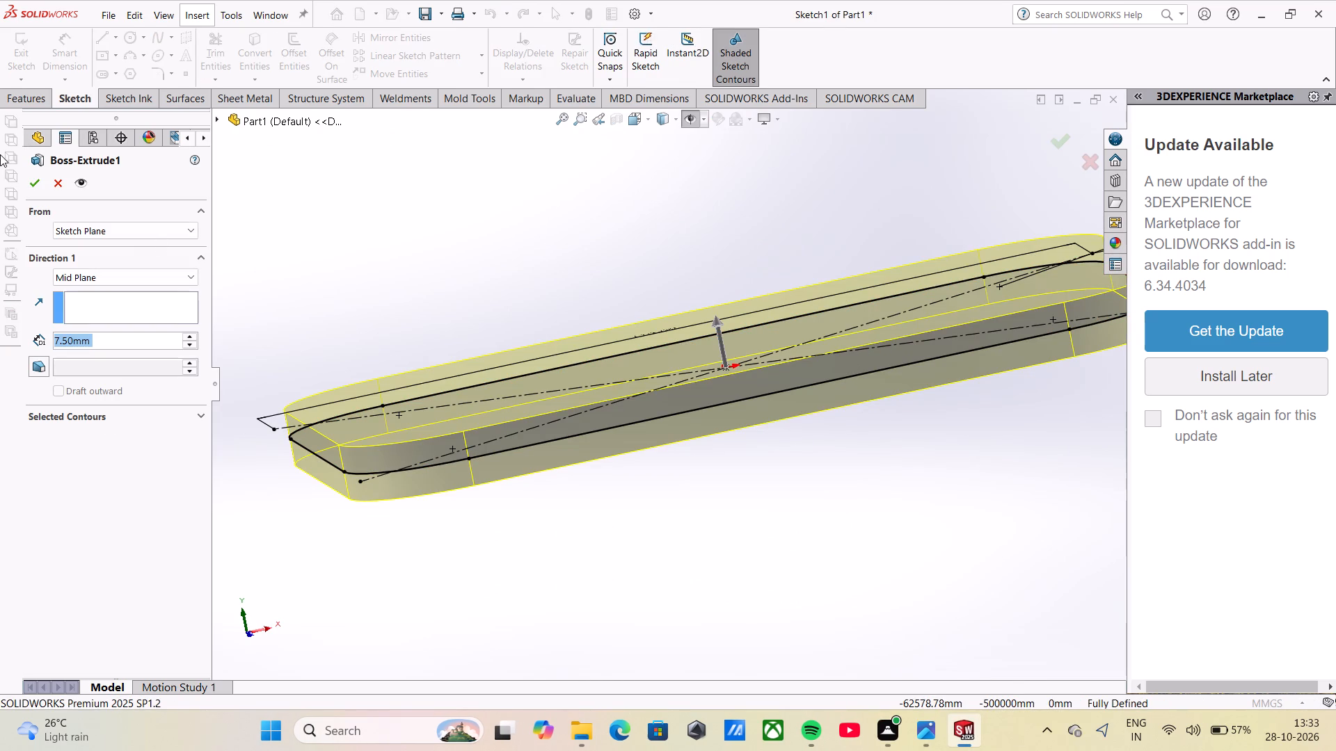
left_click(63, 179)
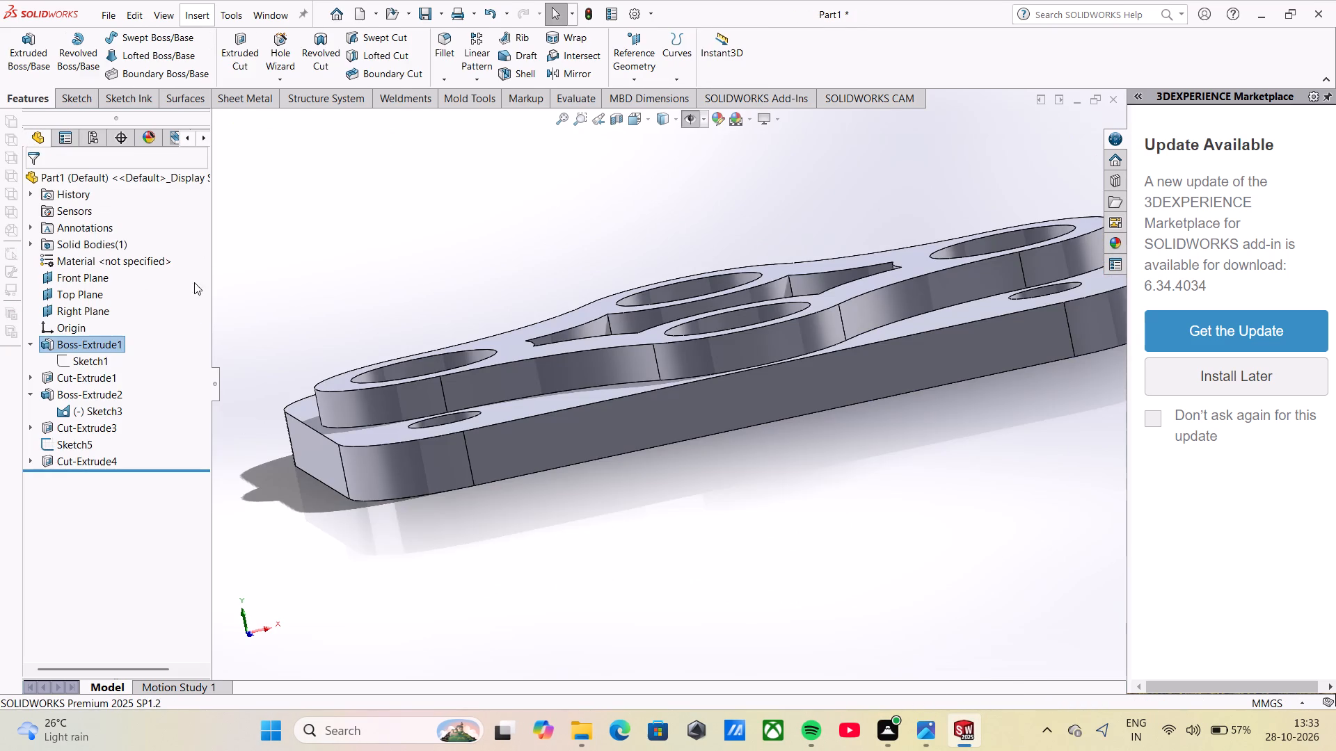
Check the four-lobed boss's extrusion settings and preview from a side angle without changing them.
left_click(370, 399)
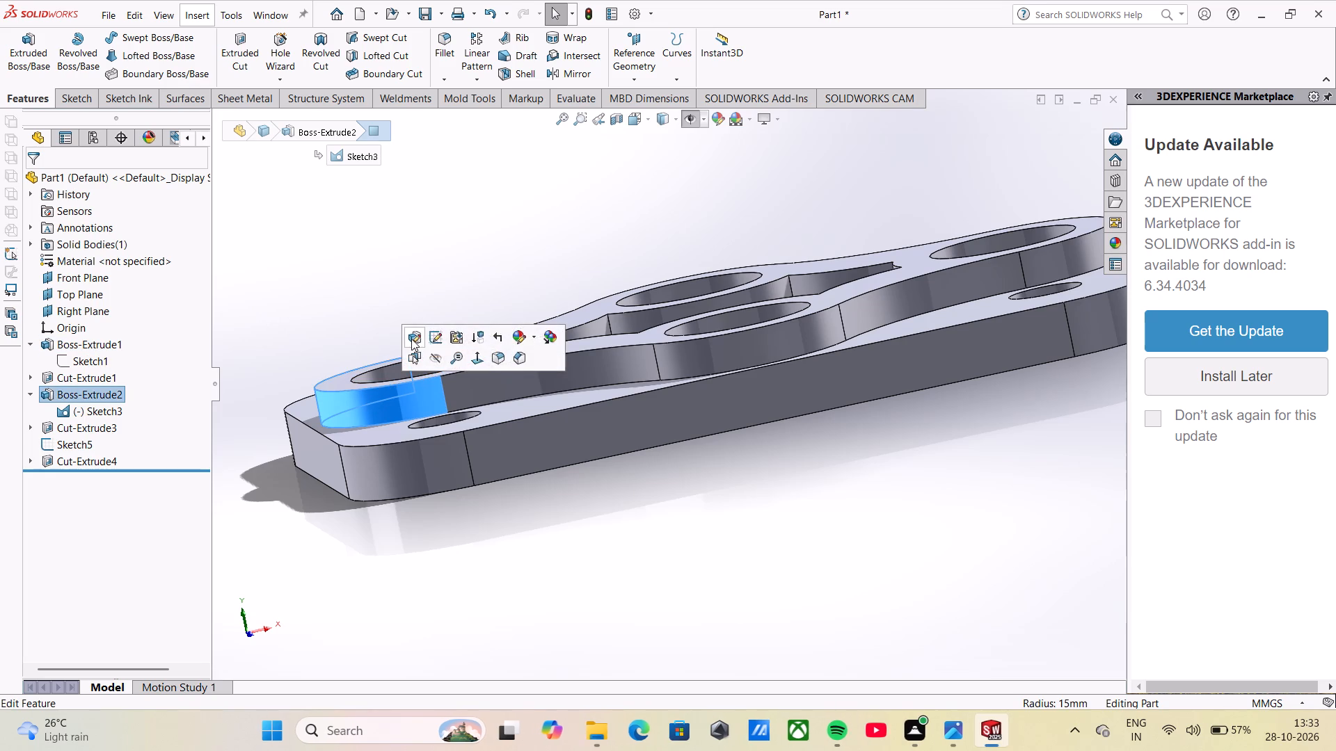
left_click(411, 339)
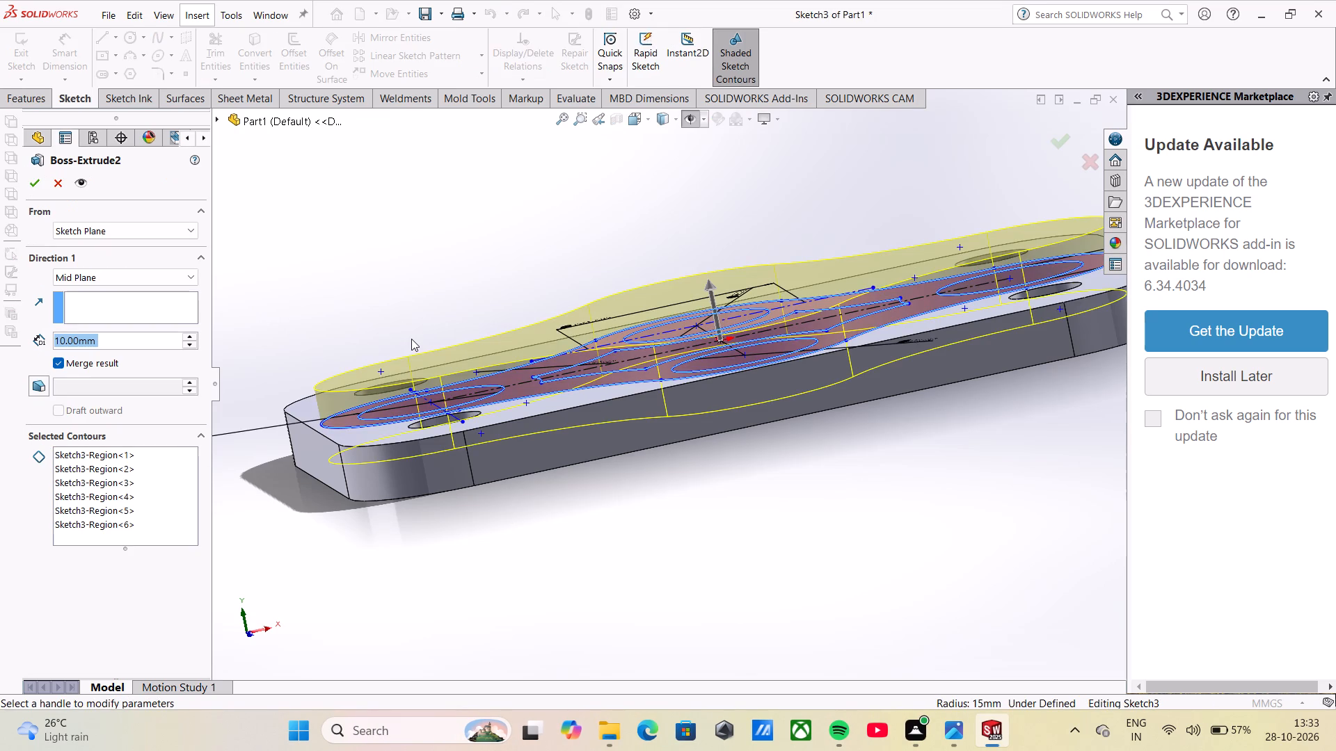
middle_click_drag(450, 362, 537, 339)
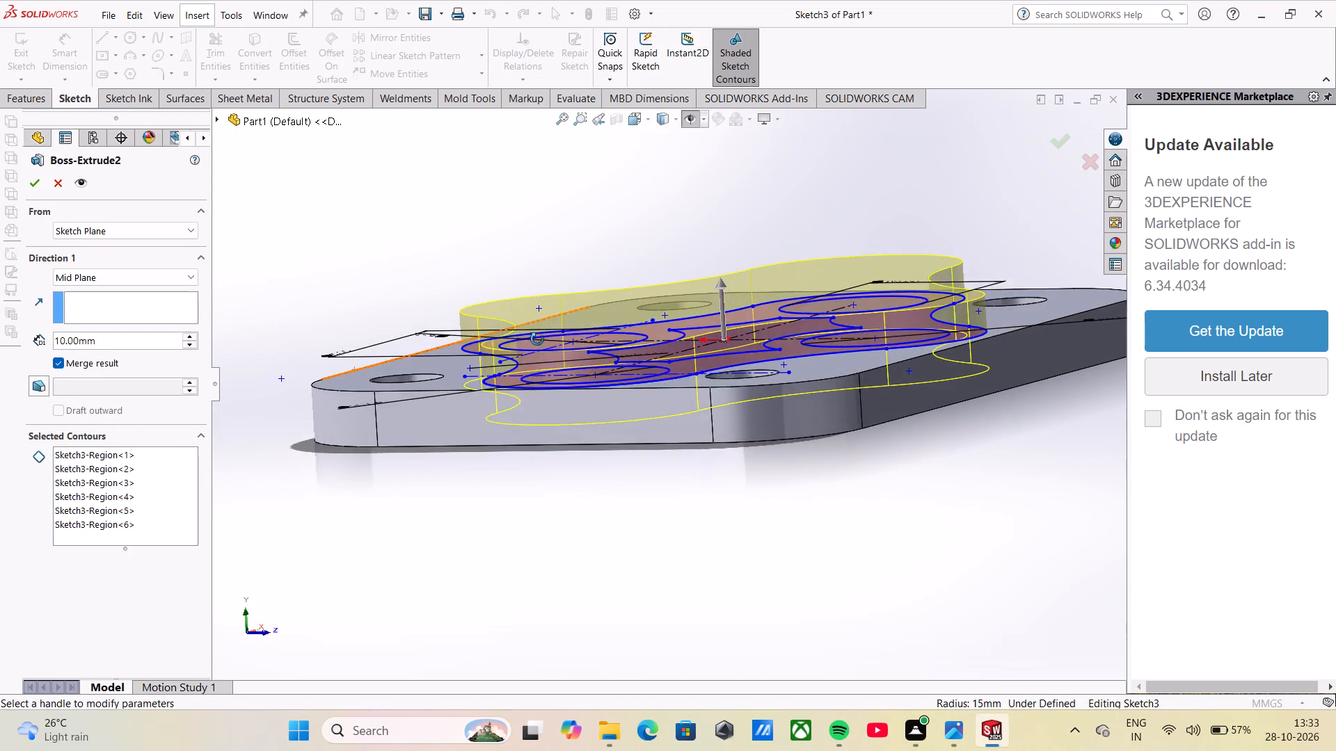
middle_click_drag(537, 339, 552, 323)
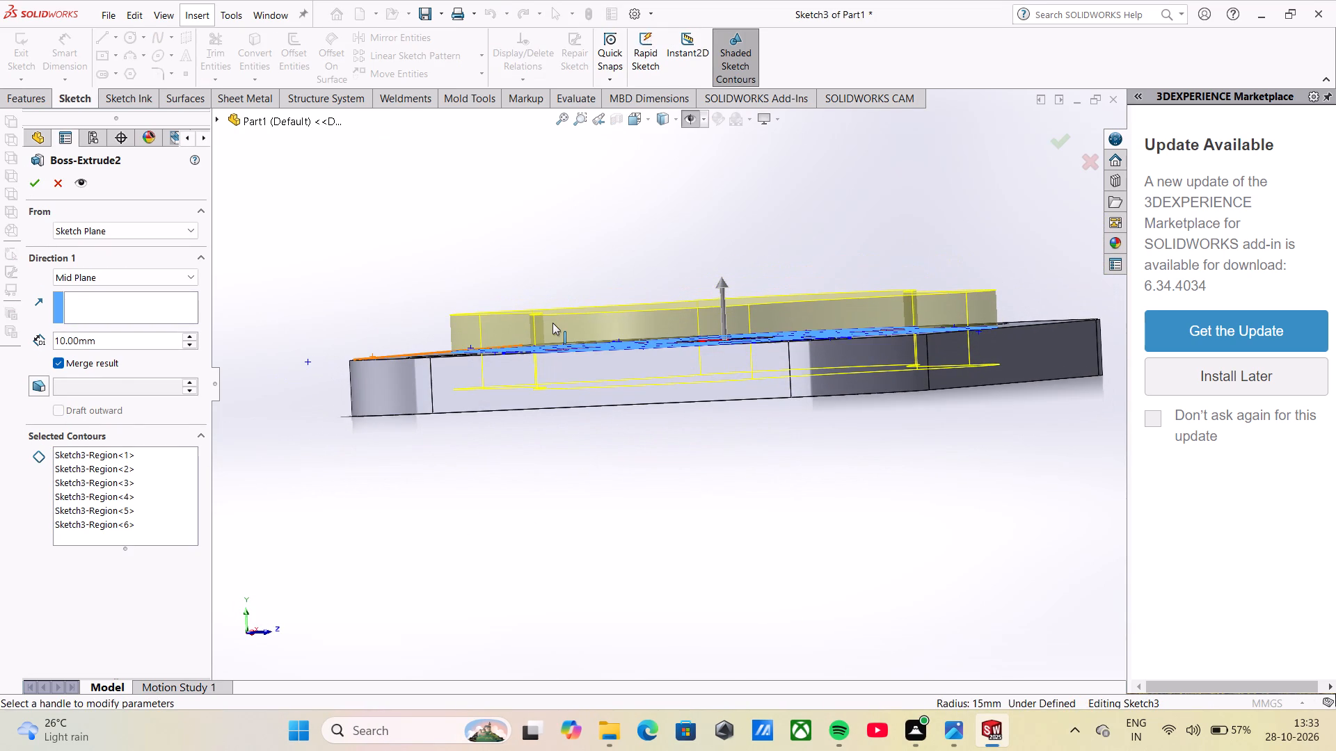
middle_click(552, 323)
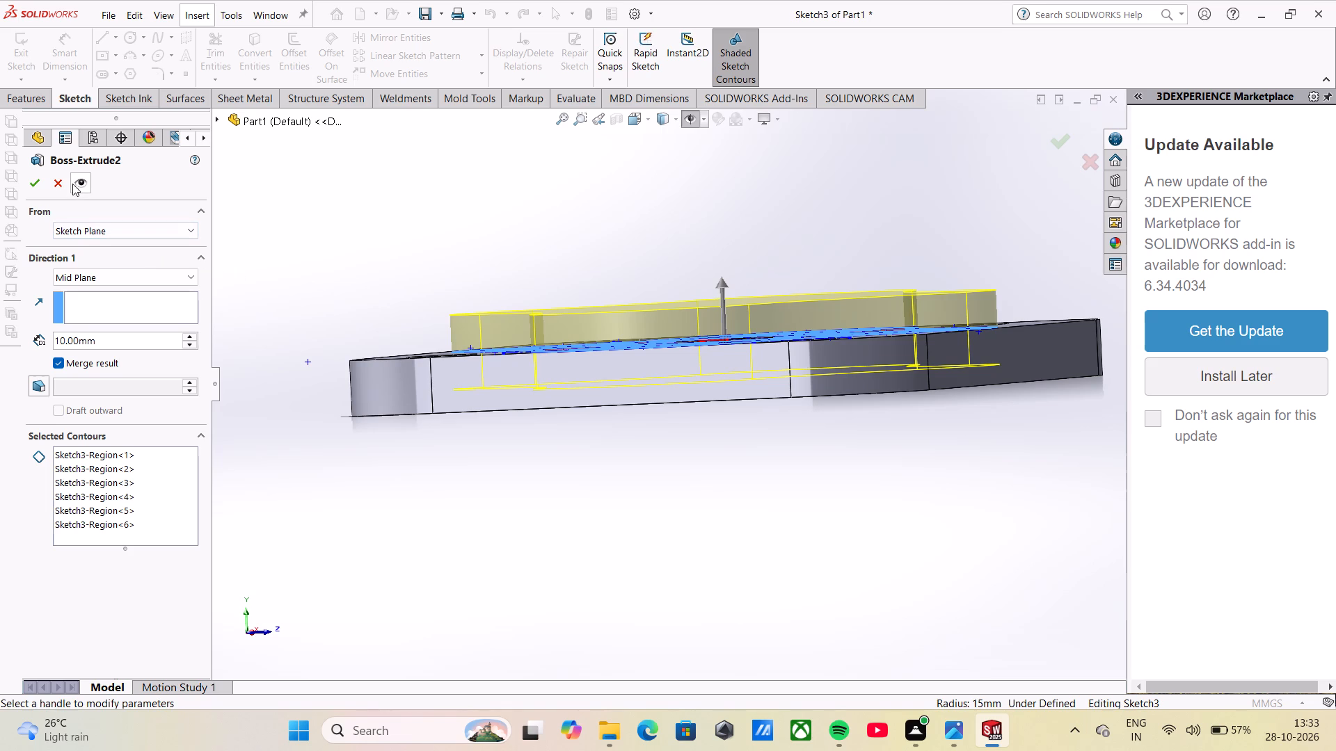
left_click(63, 179)
middle_click_drag(544, 316, 552, 398)
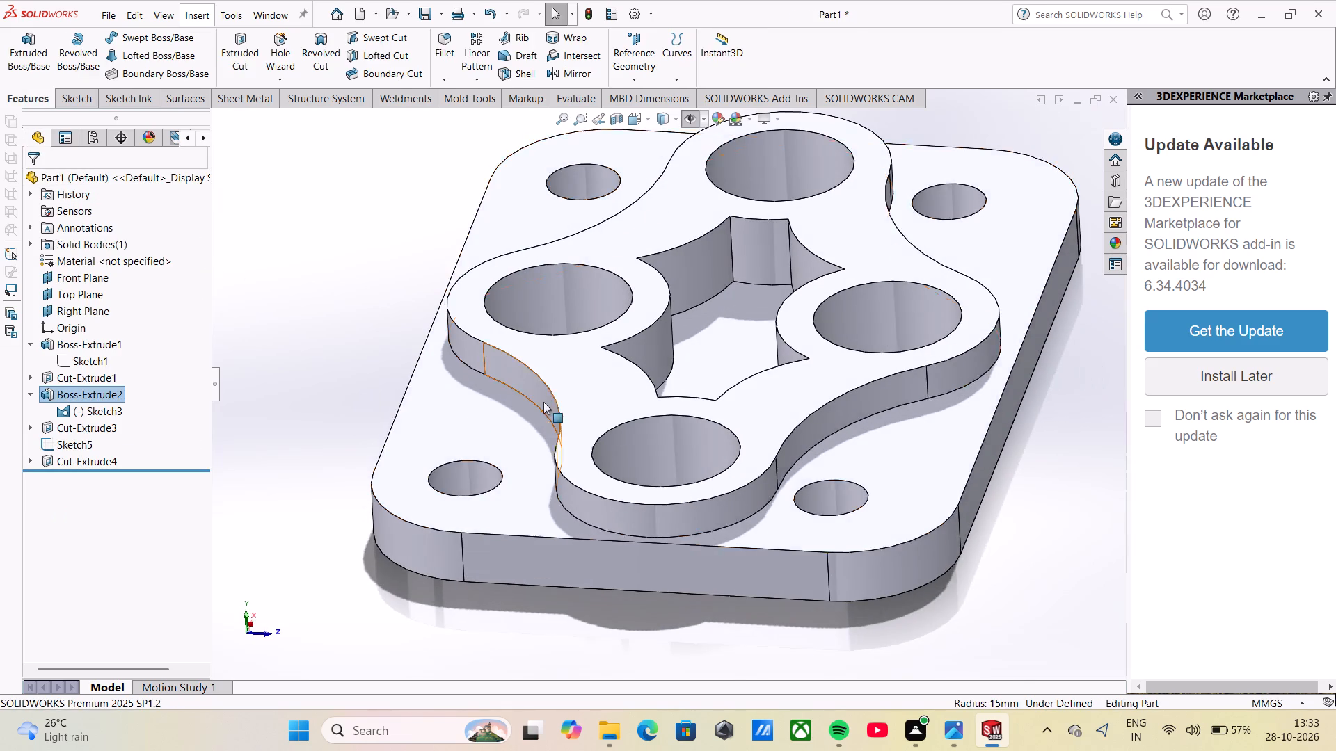
Delete the four-lobed boss feature Boss-Extrude2, choosing to stop and repair the dependent sketch.
right_click(86, 392)
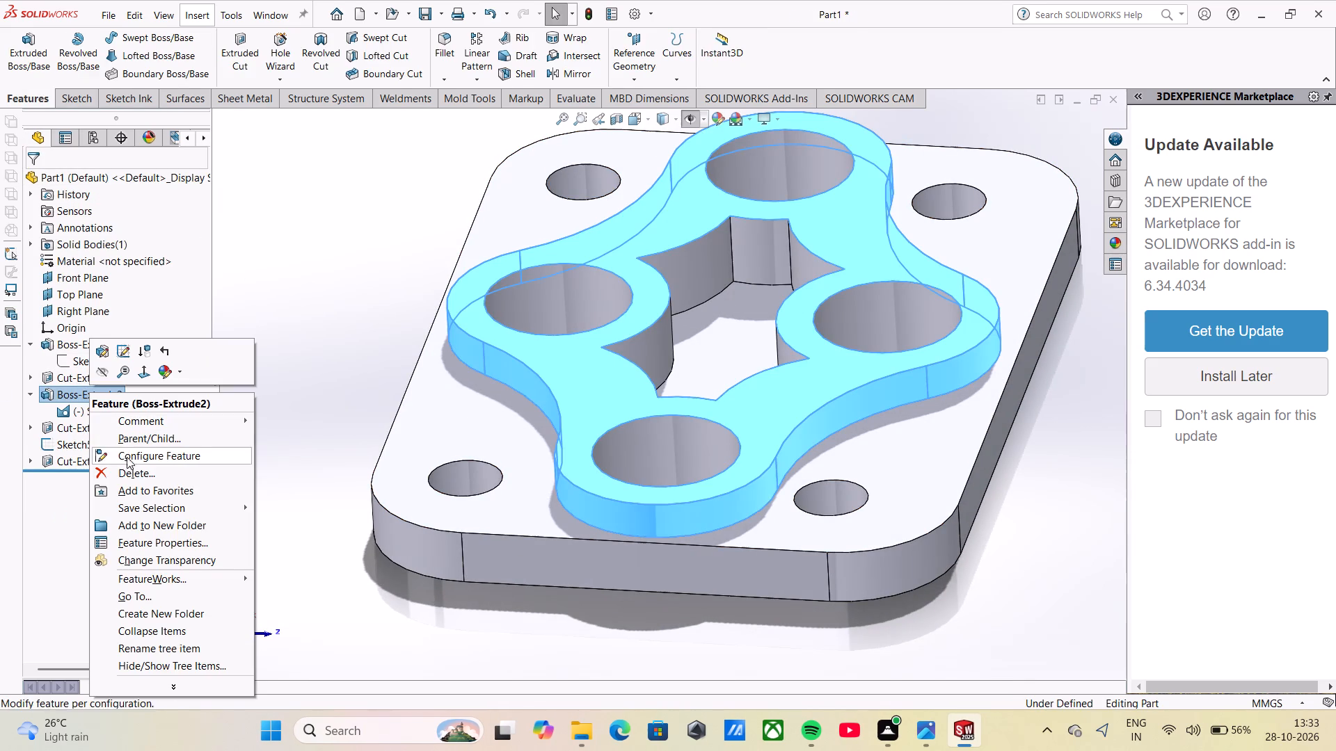
left_click(127, 465)
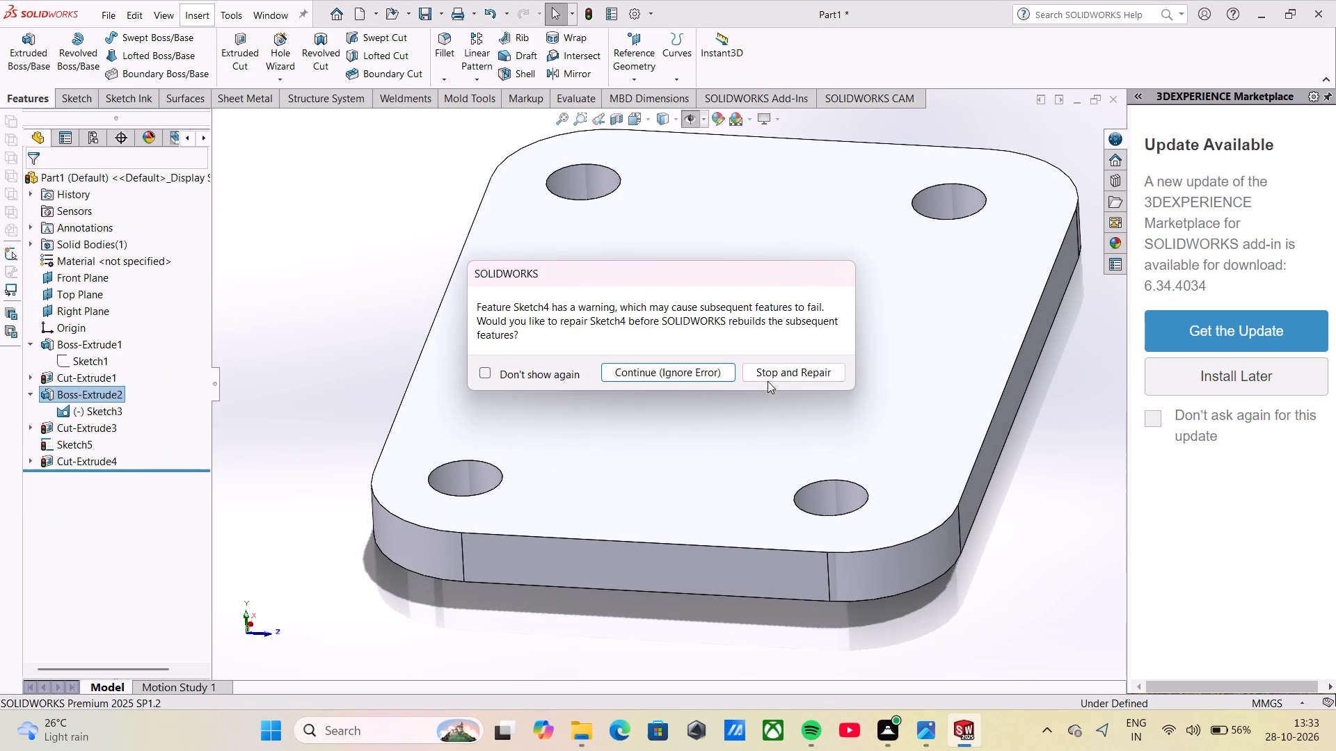
left_click(740, 371)
left_click(763, 371)
scroll(639, 462, "up", 1)
Delete the star-shaped cut Cut-Extrude3 and its sketch, Sketch4.
right_click(99, 410)
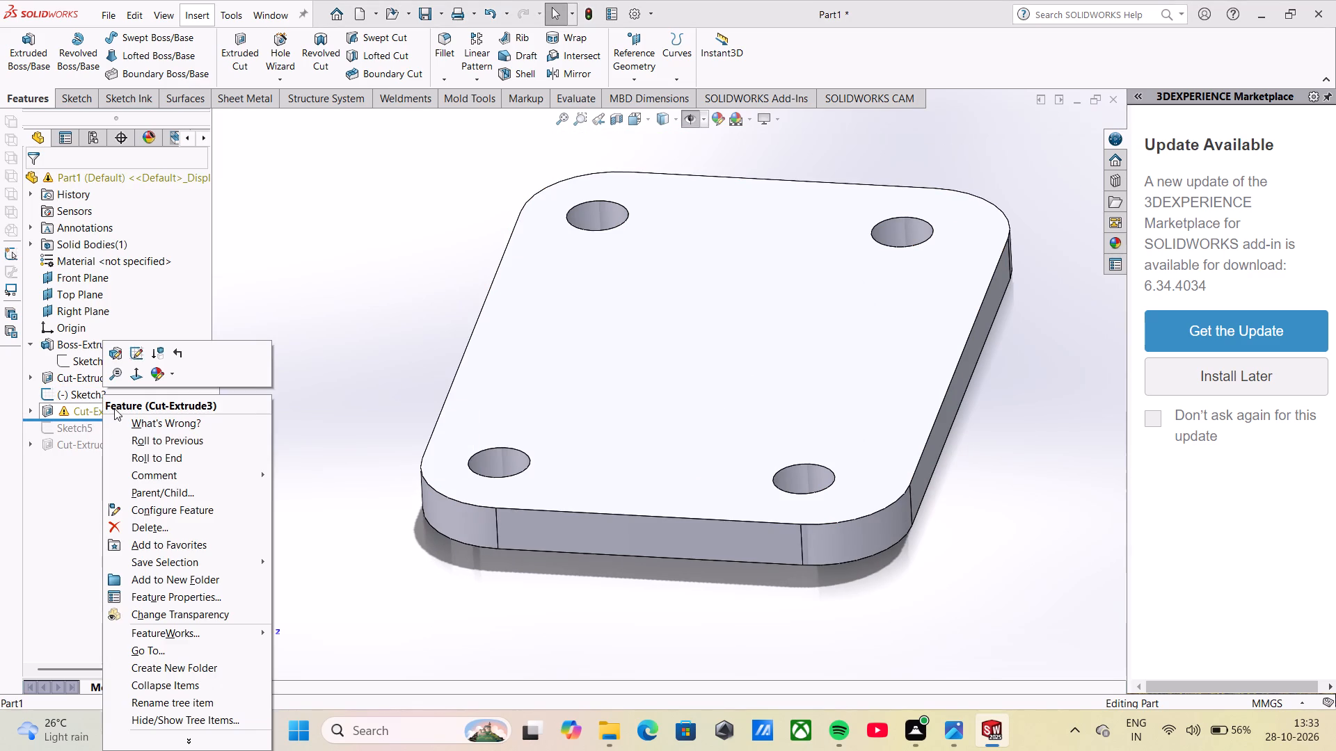
left_click(148, 523)
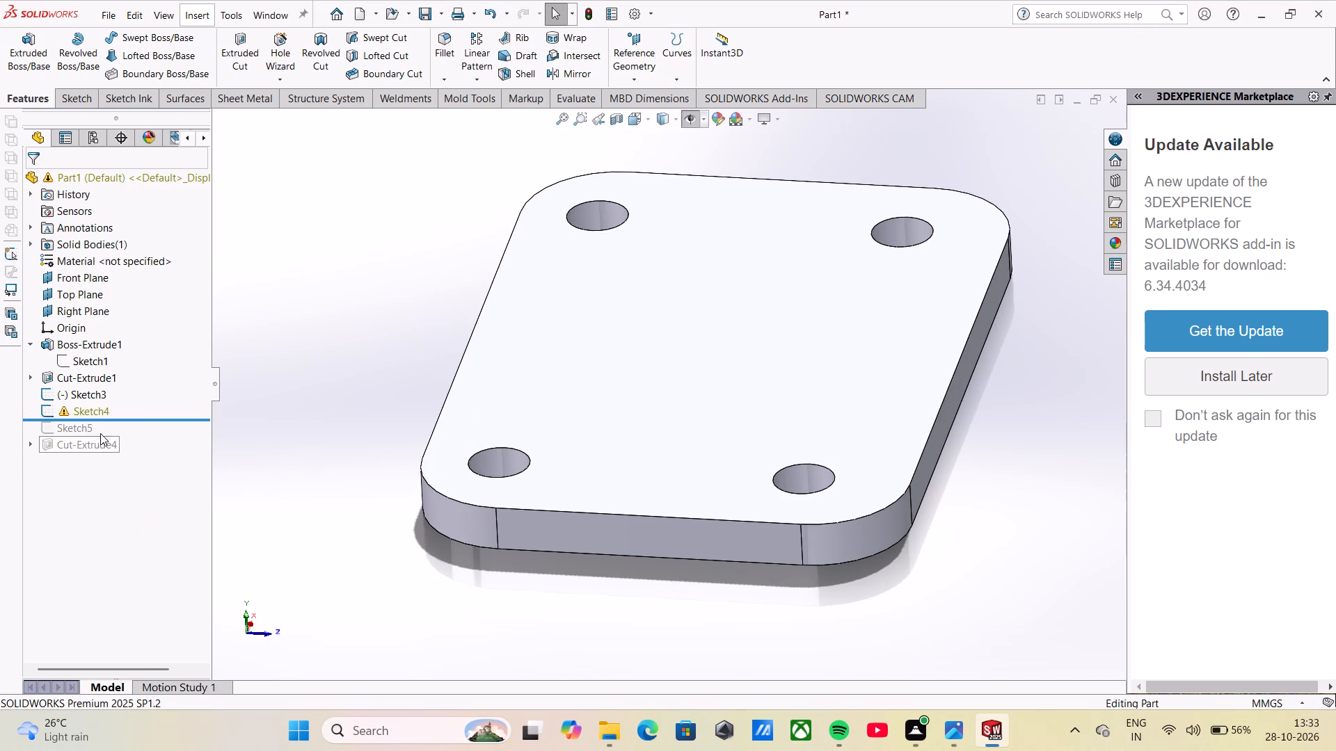
right_click(97, 417)
left_click(271, 341)
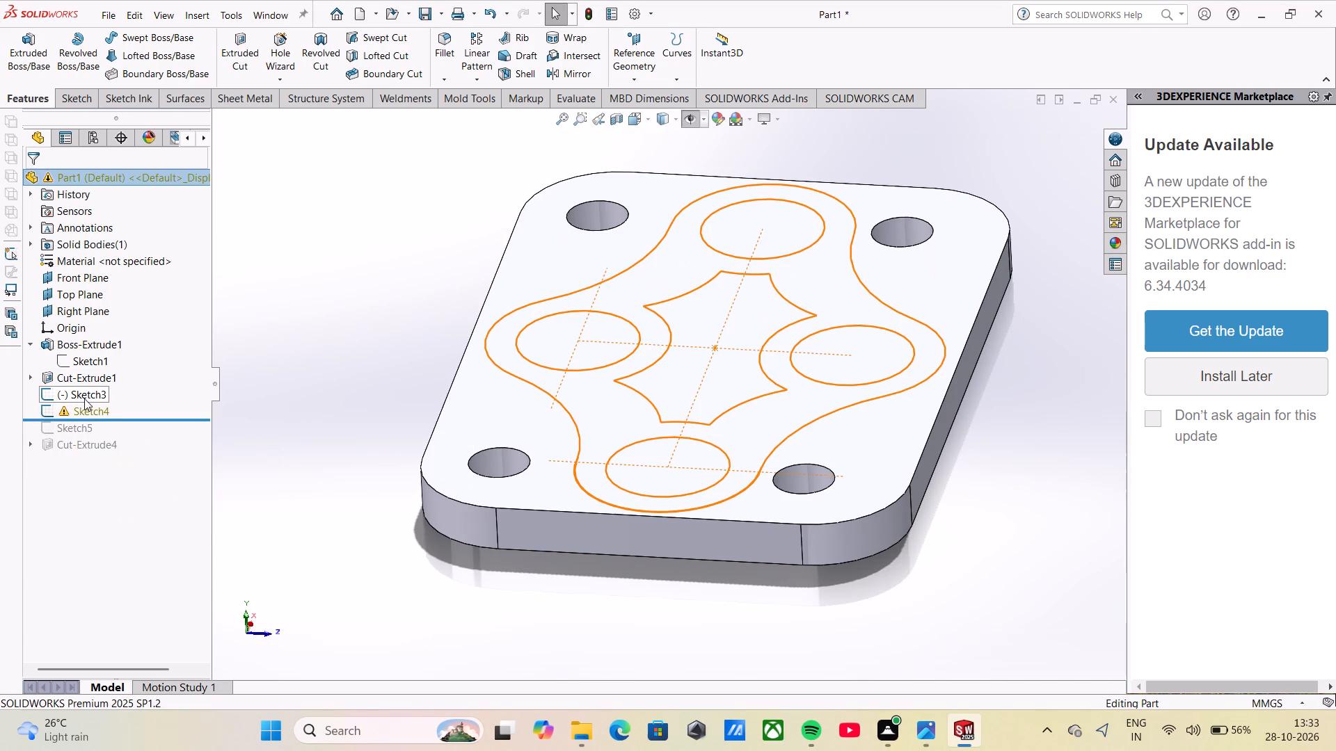
left_click(84, 398)
left_click(83, 408)
right_click(83, 408)
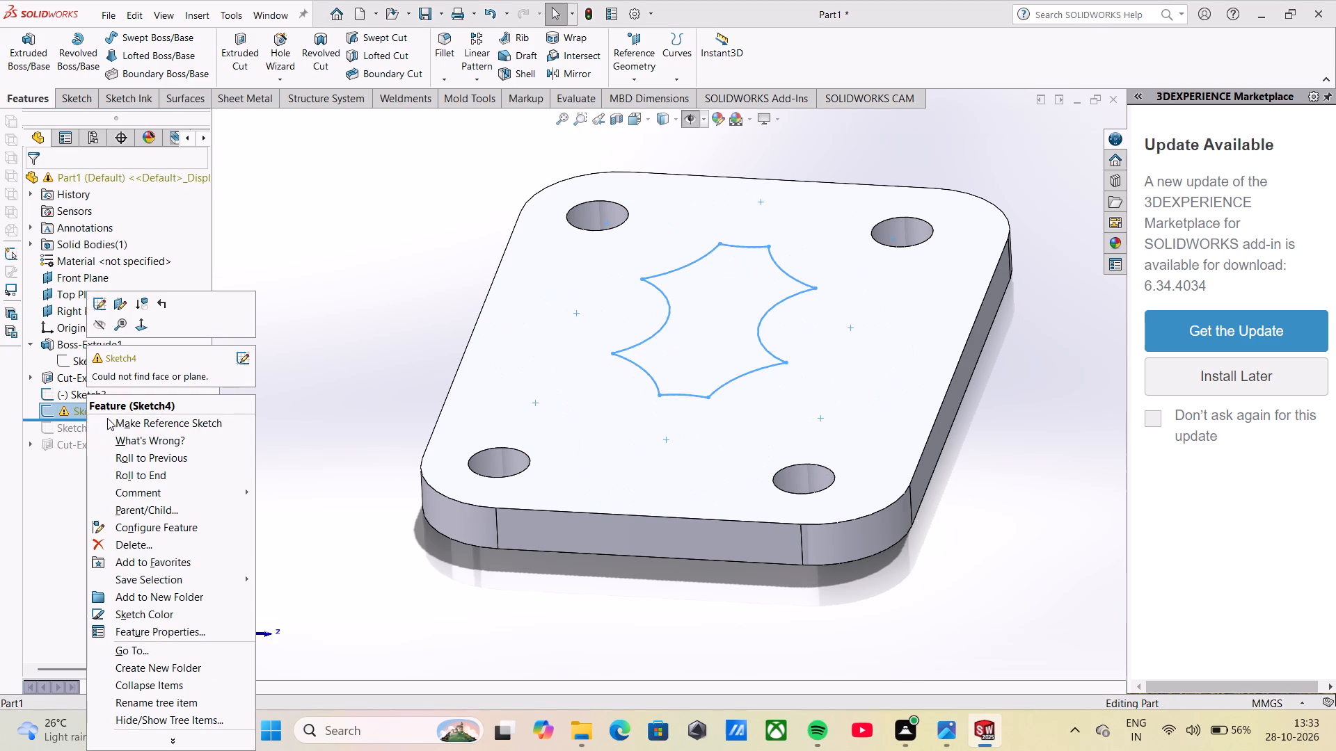
left_click(138, 551)
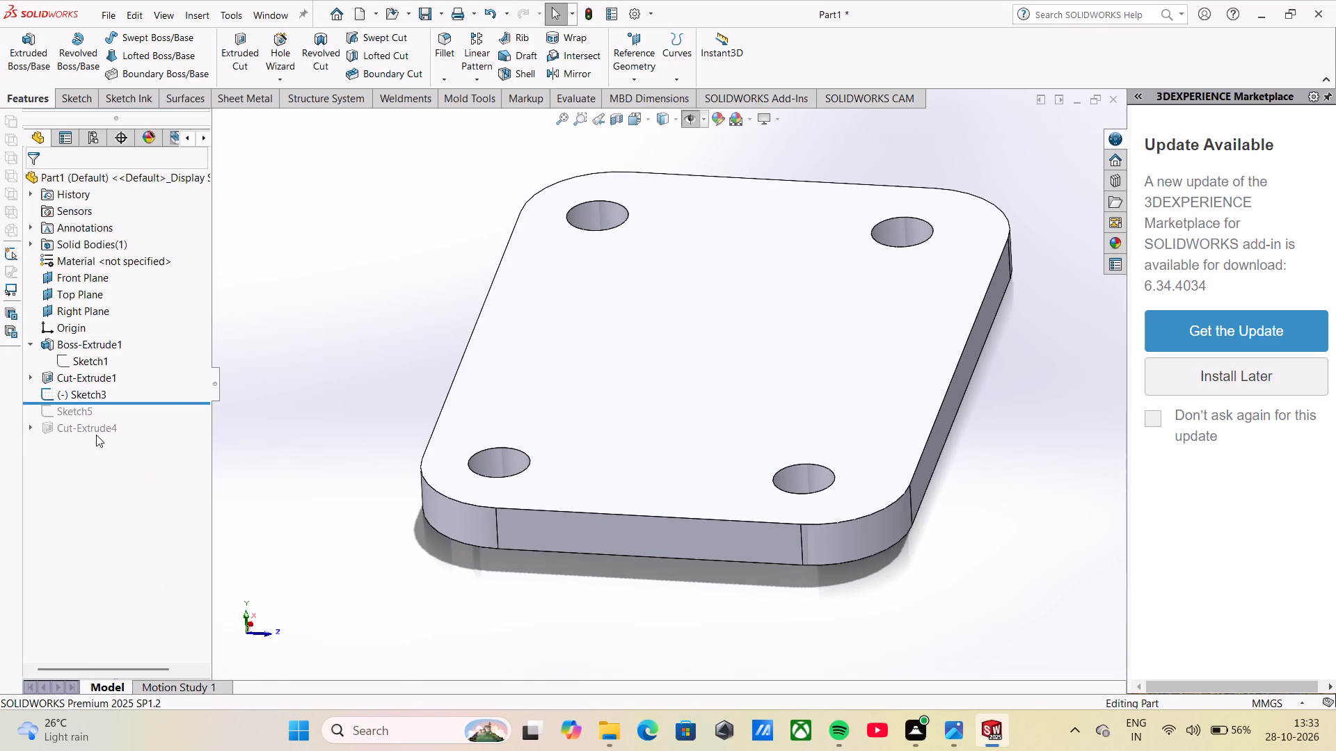
Roll the model forward to its end and delete the lobe-hole cut Cut-Extrude4, choosing to stop and repair.
left_click_drag(100, 405, 104, 445)
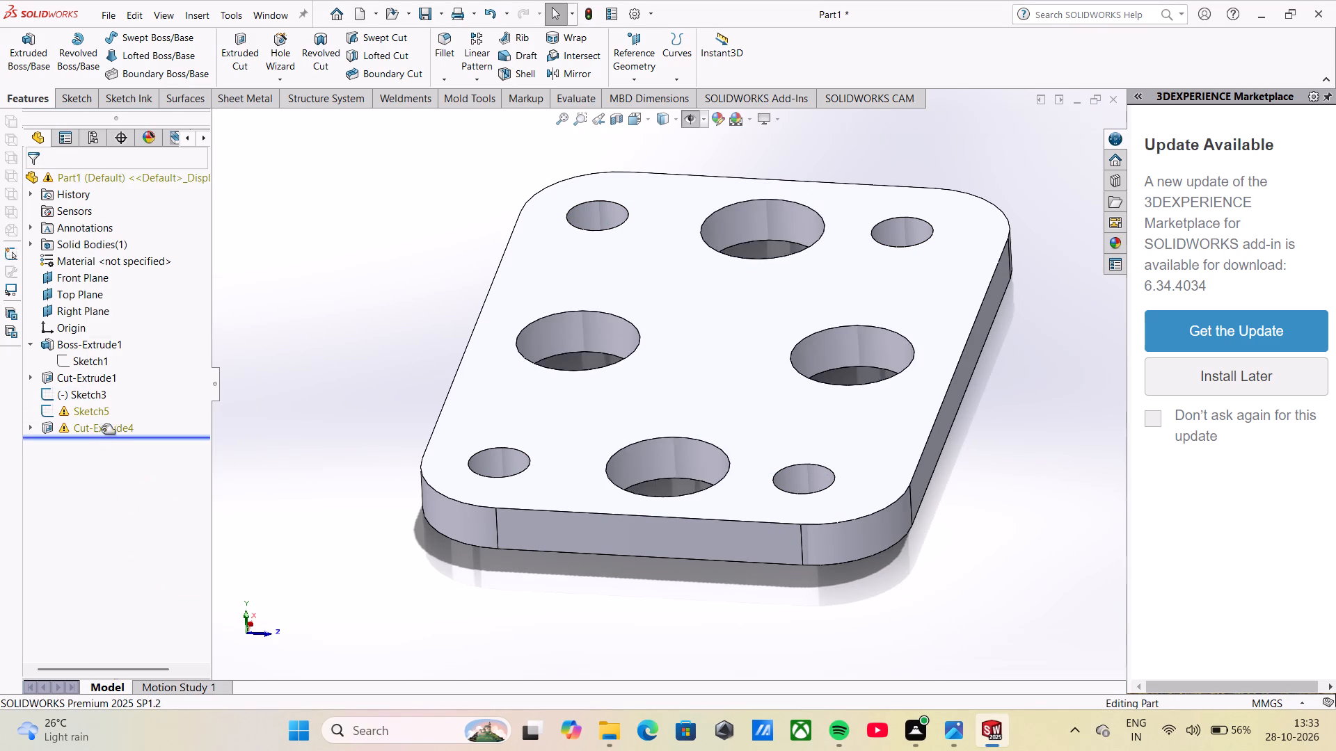
right_click(102, 429)
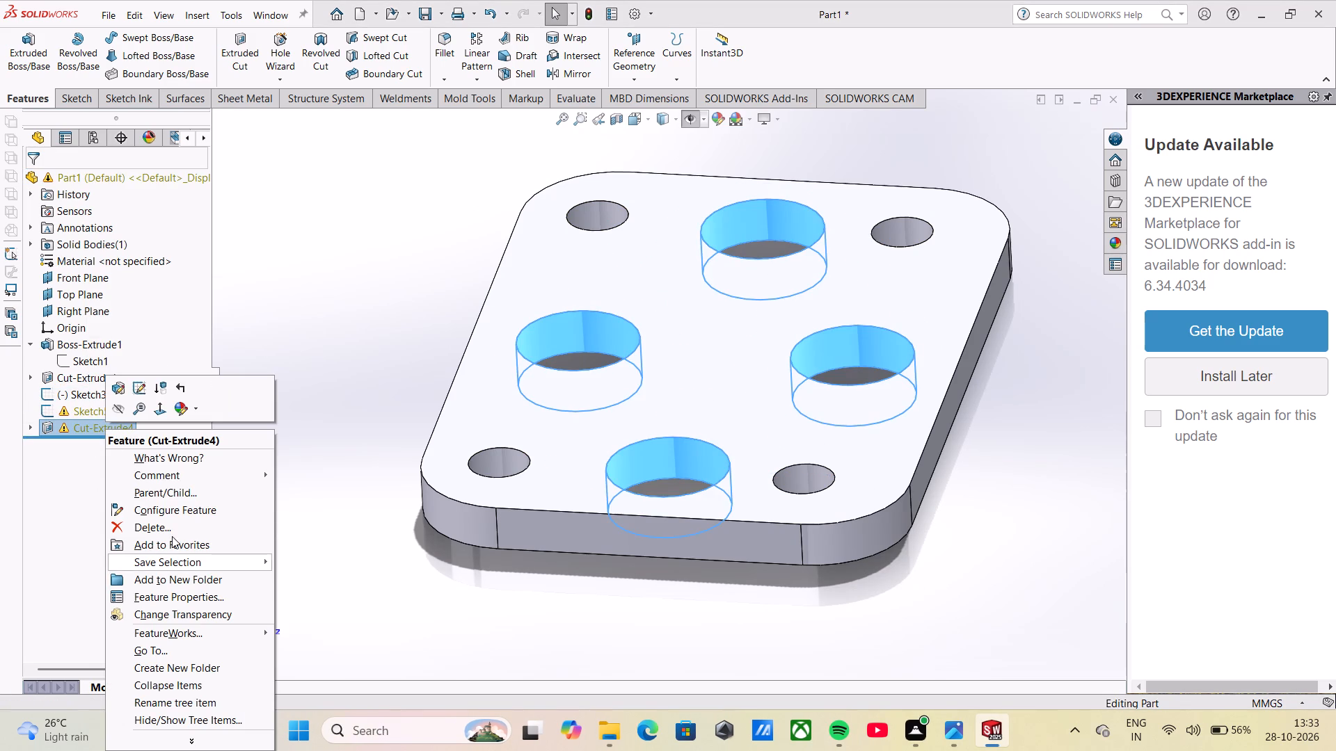
left_click(171, 529)
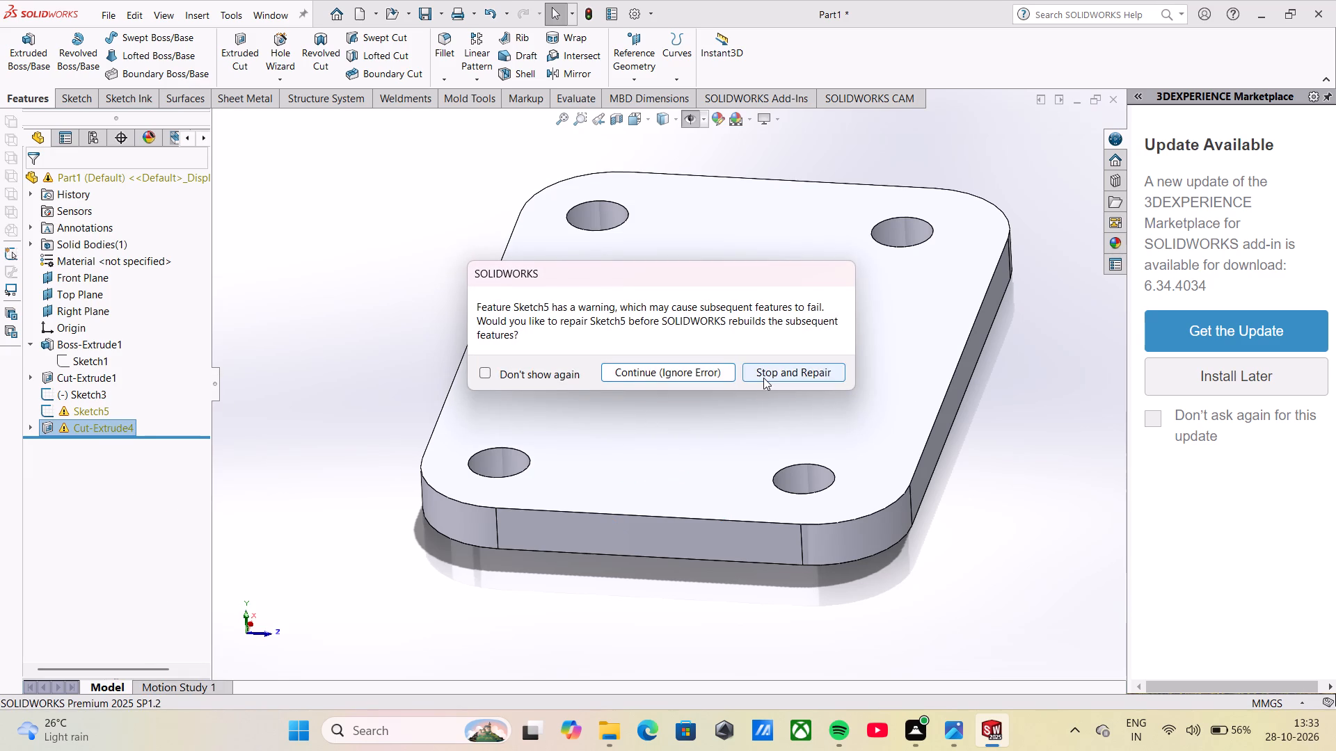
left_click(763, 378)
Delete the leftover sketches Sketch5 and Sketch6 from the feature history.
right_click(93, 412)
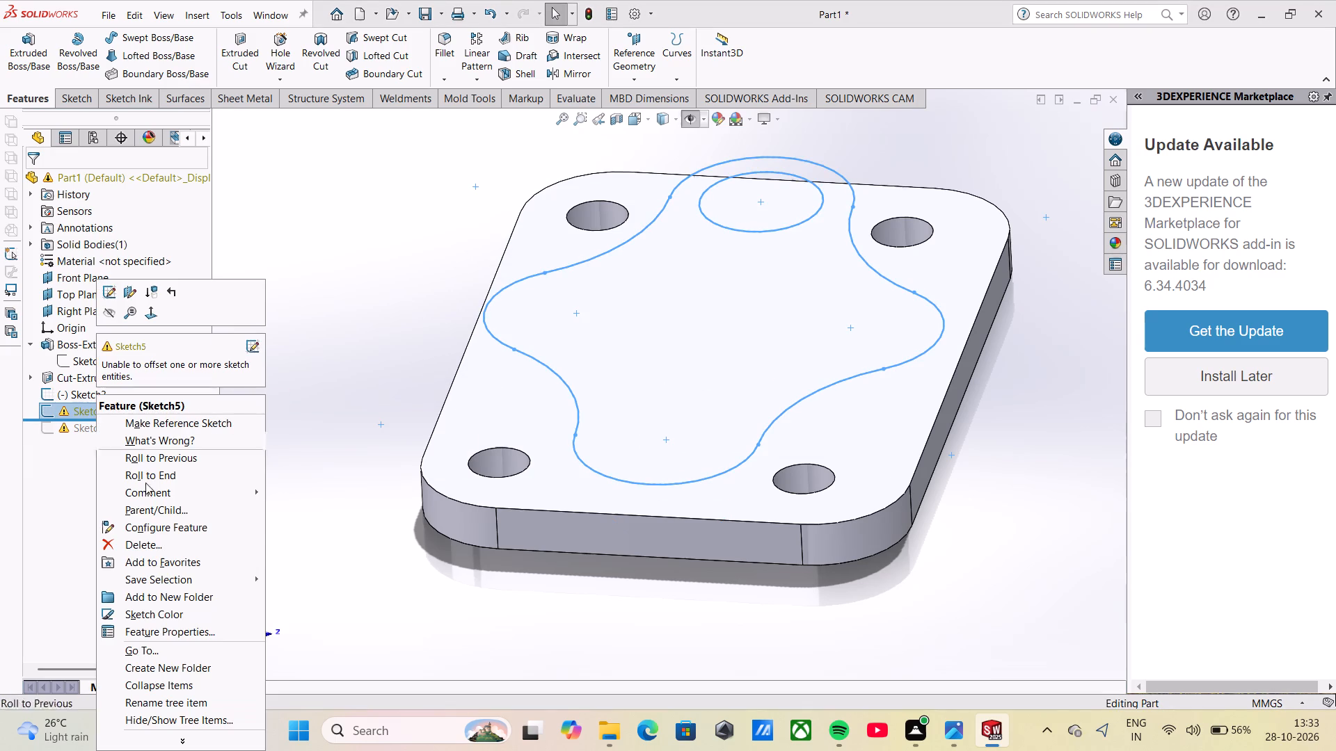
left_click(157, 541)
left_click(84, 416)
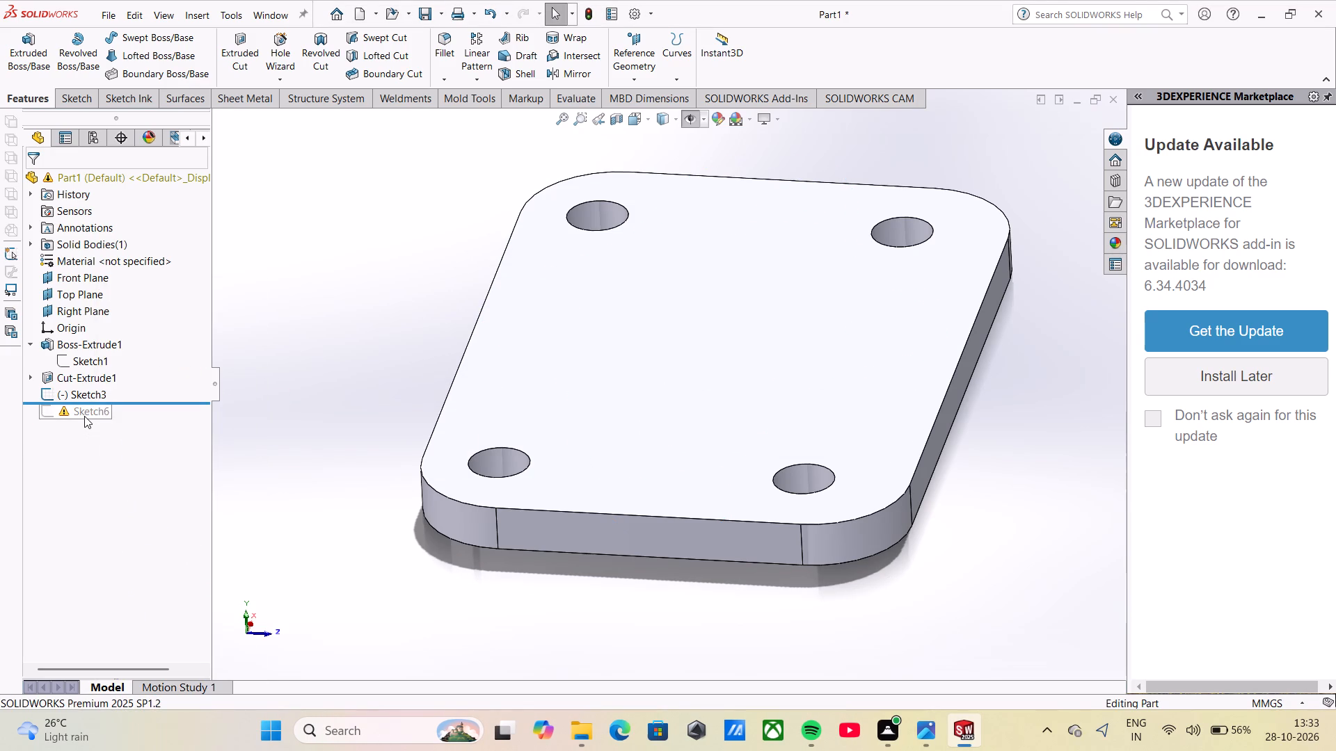
right_click(84, 416)
left_click(117, 481)
Turn the visibility of all item types, such as planes and sketches, back on in the graphics view.
left_click(83, 400)
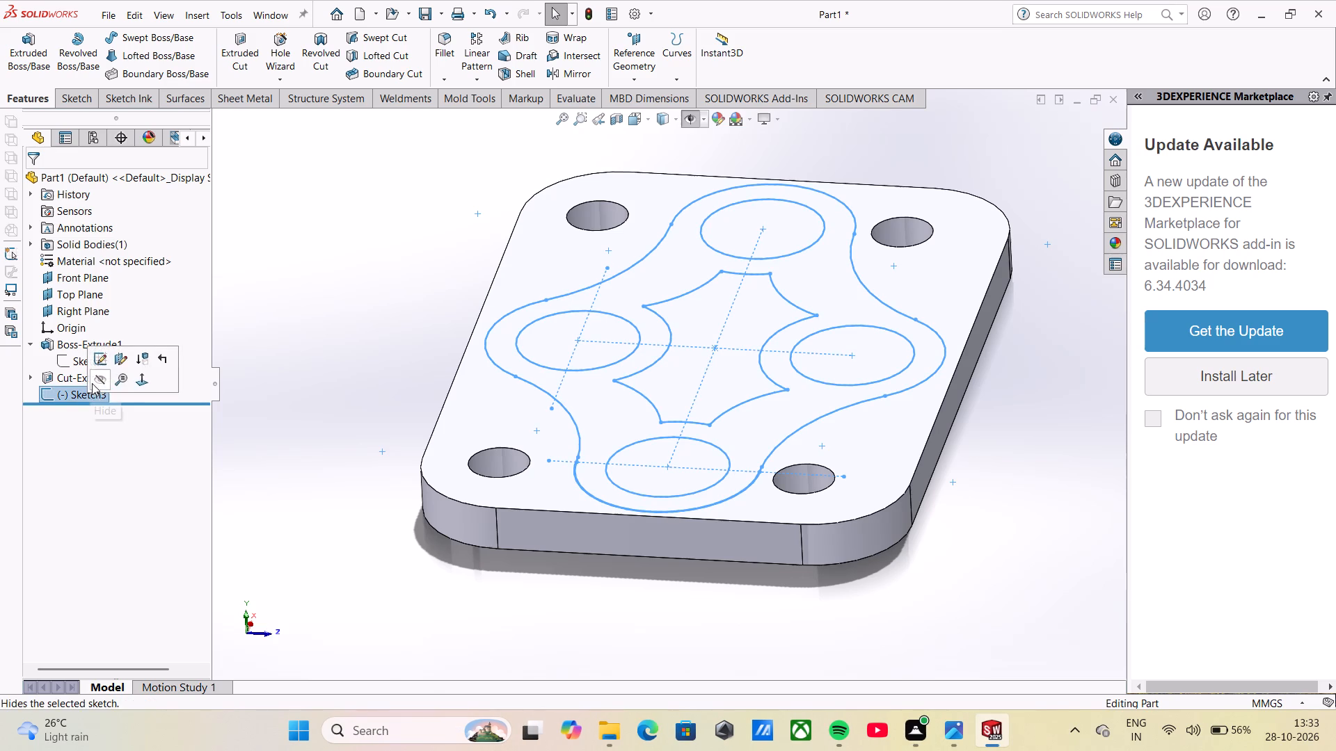
left_click(692, 118)
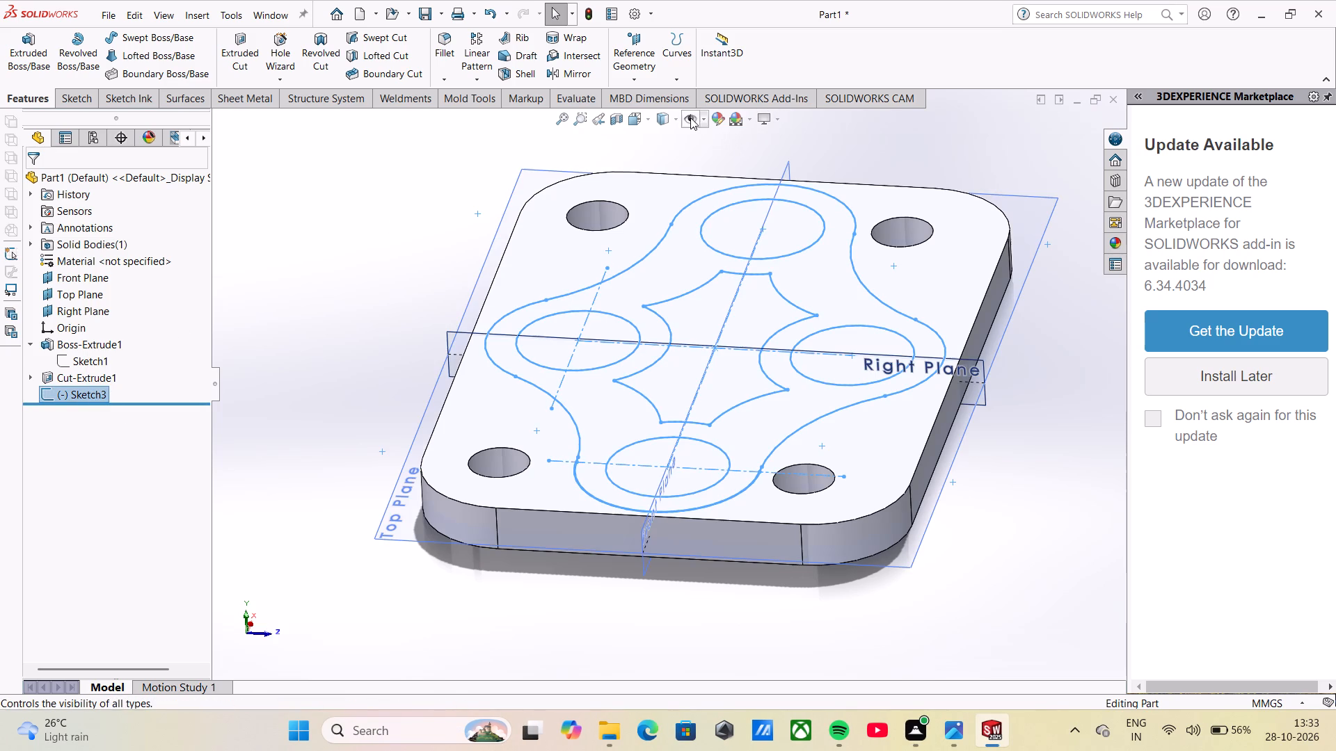
left_click(844, 155)
Start a new sketch on the base plate's upper face.
middle_click_drag(861, 397, 844, 330)
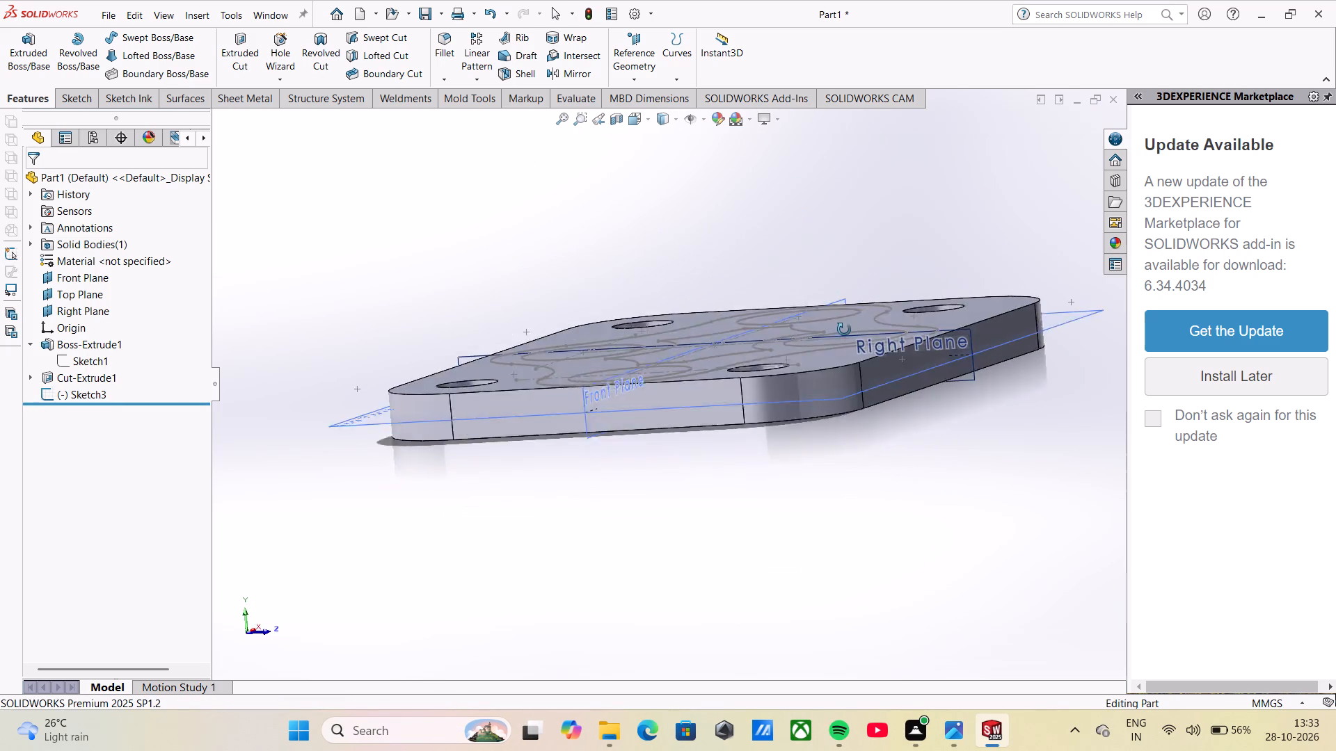
middle_click_drag(844, 330, 814, 354)
scroll(819, 350, "down", 2)
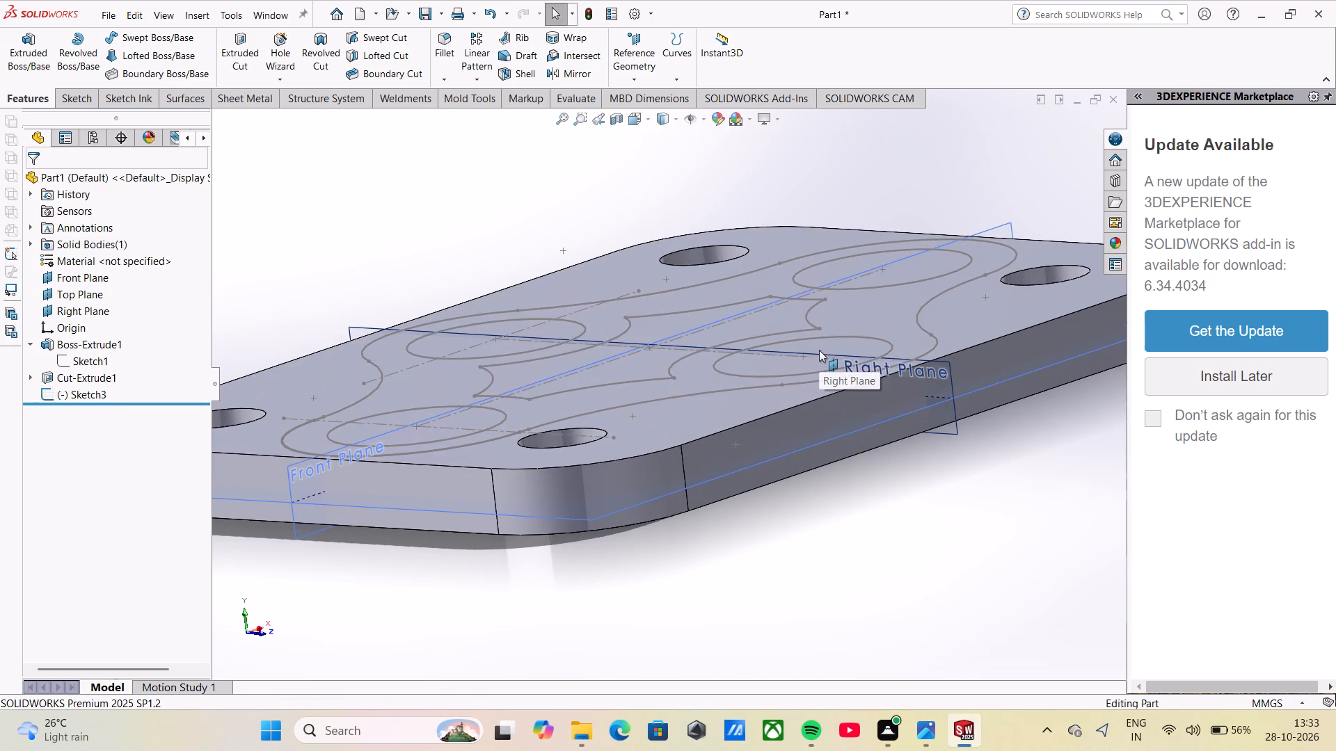
middle_click_drag(819, 350, 834, 364)
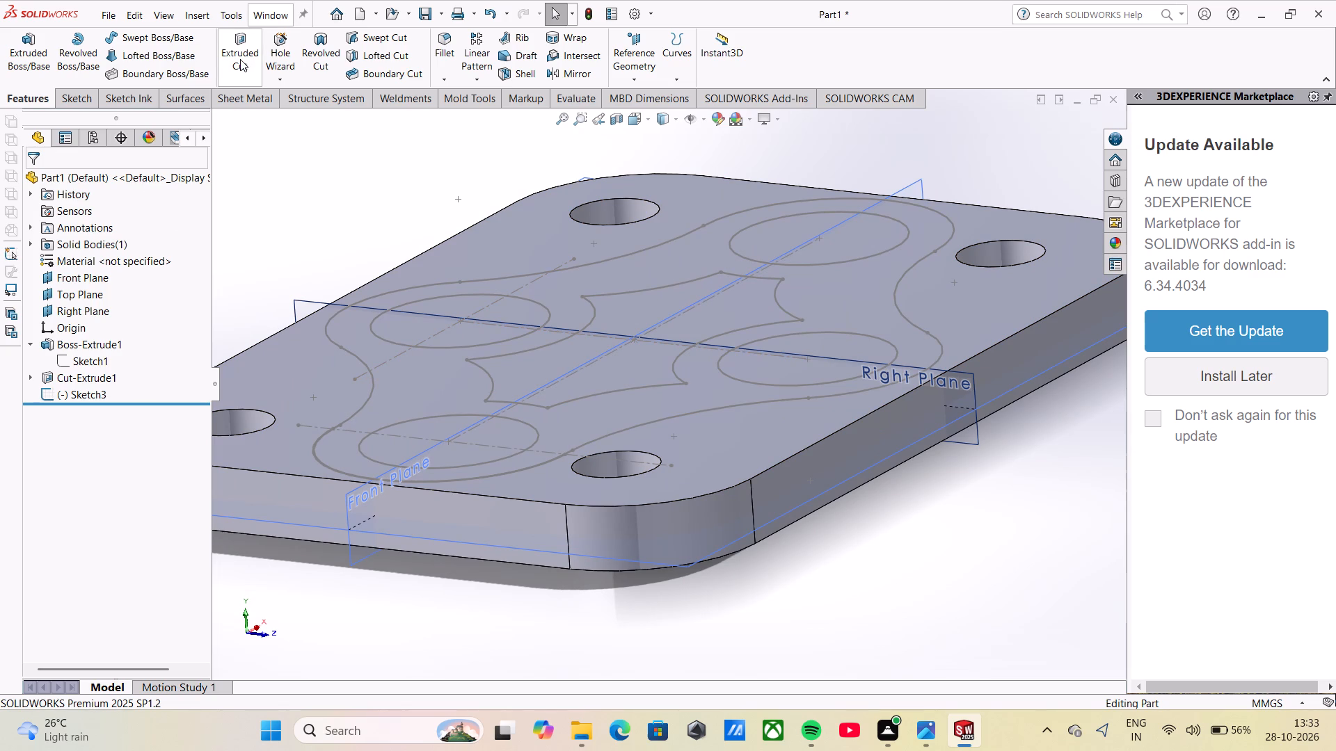
left_click(516, 230)
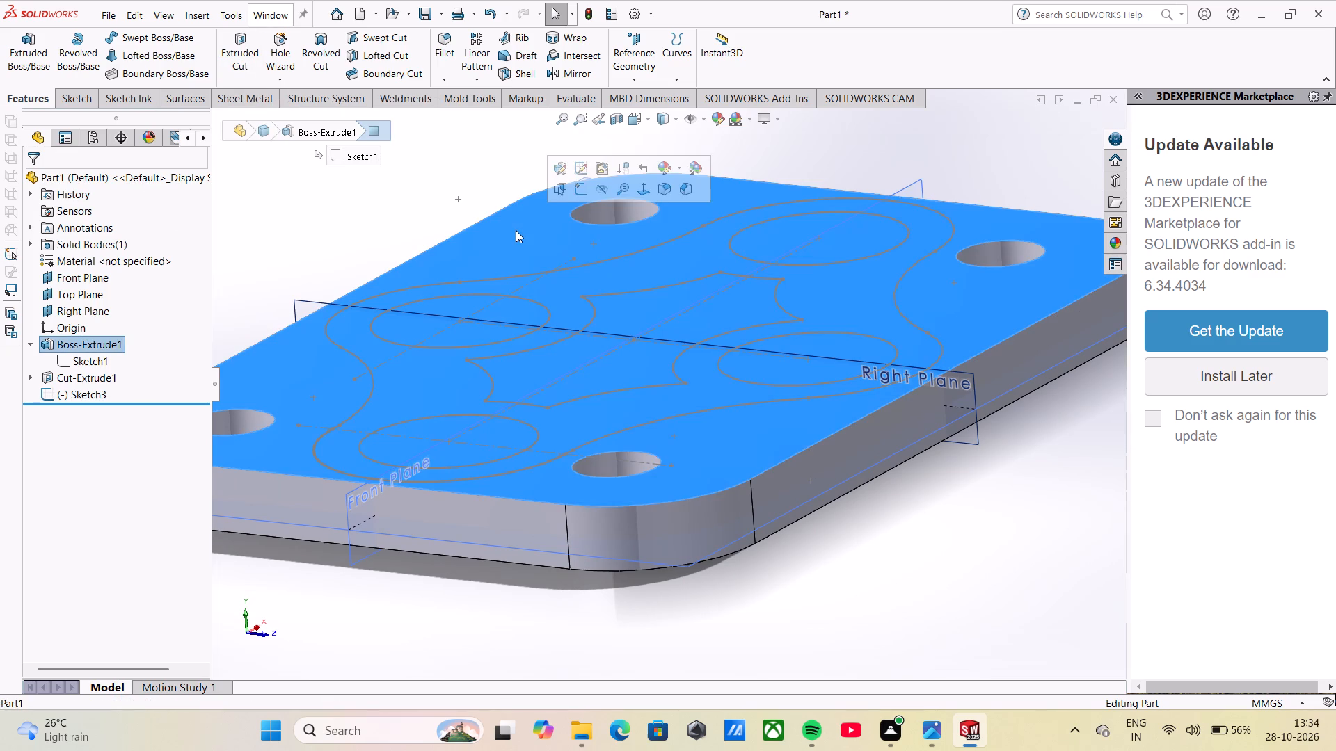
double_click(578, 192)
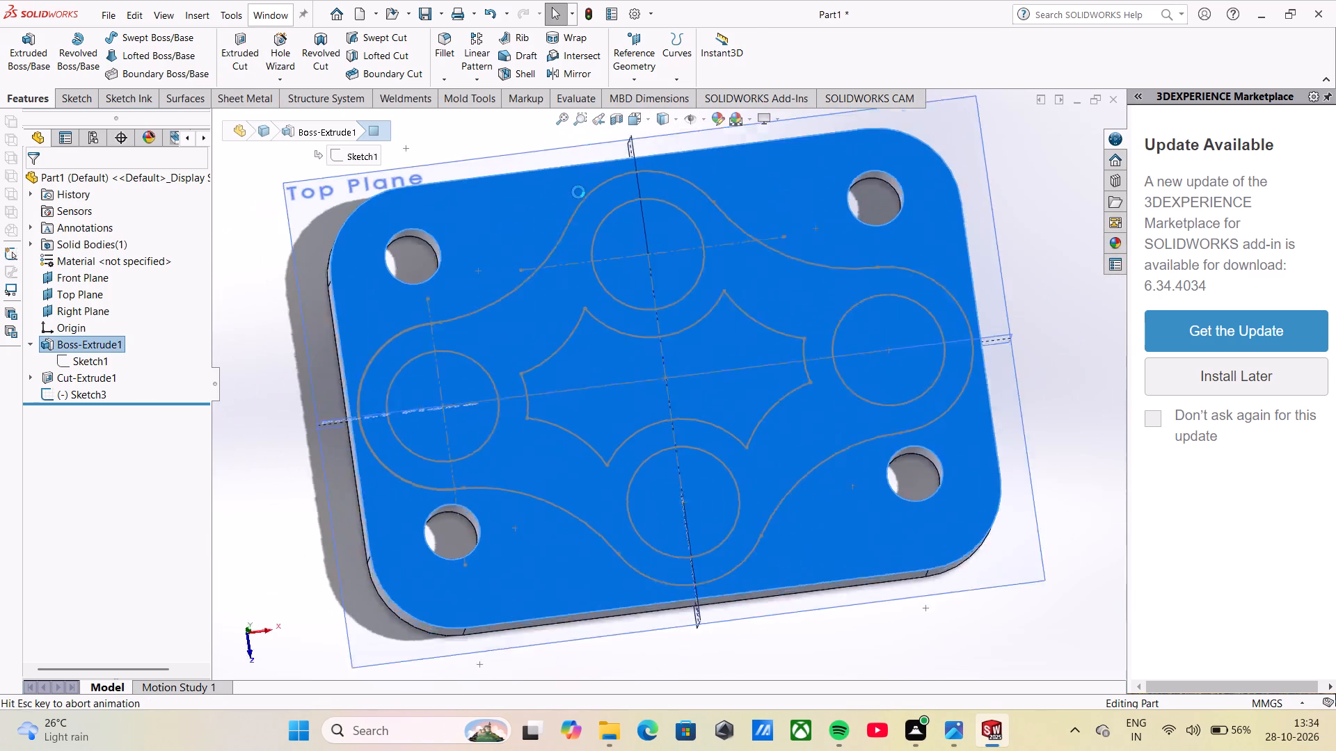
left_click(317, 220)
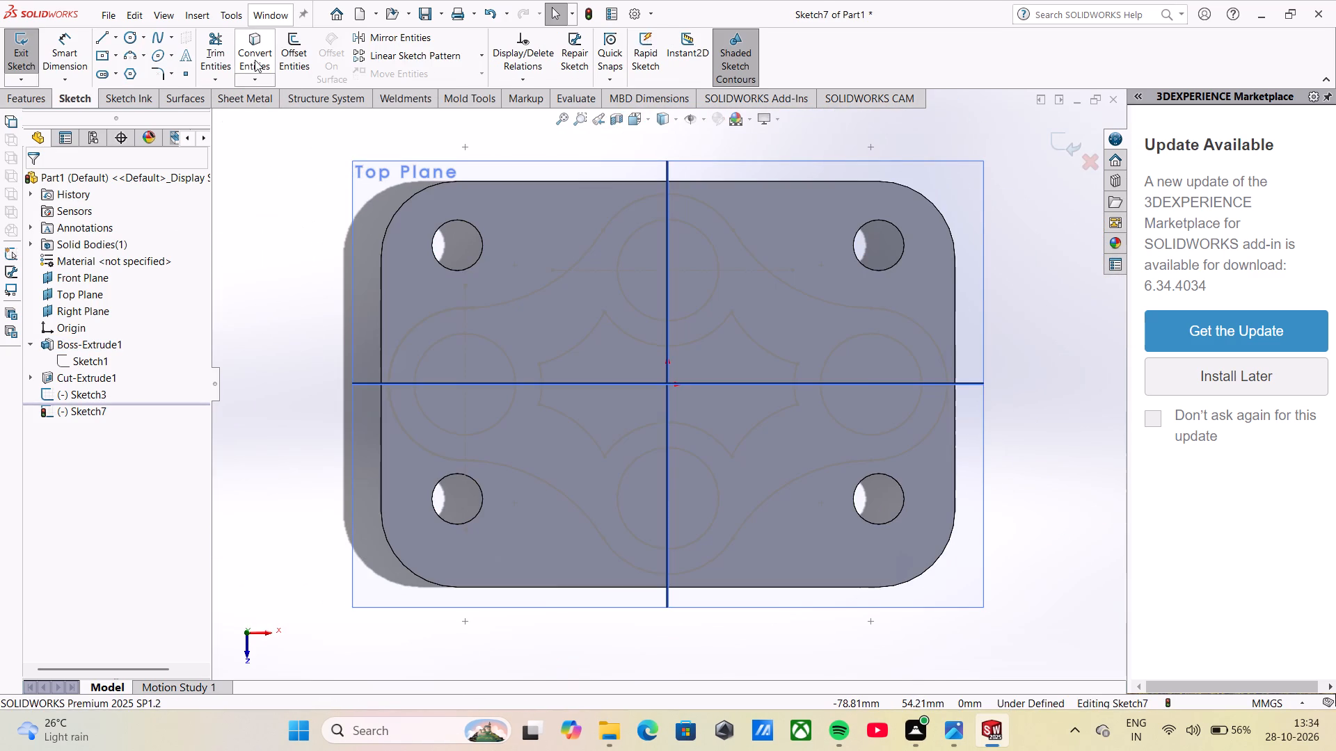
Convert the eight arcs of Sketch3's four-lobed outer outline into entities of the new sketch on the plate.
left_click(247, 56)
left_click(575, 265)
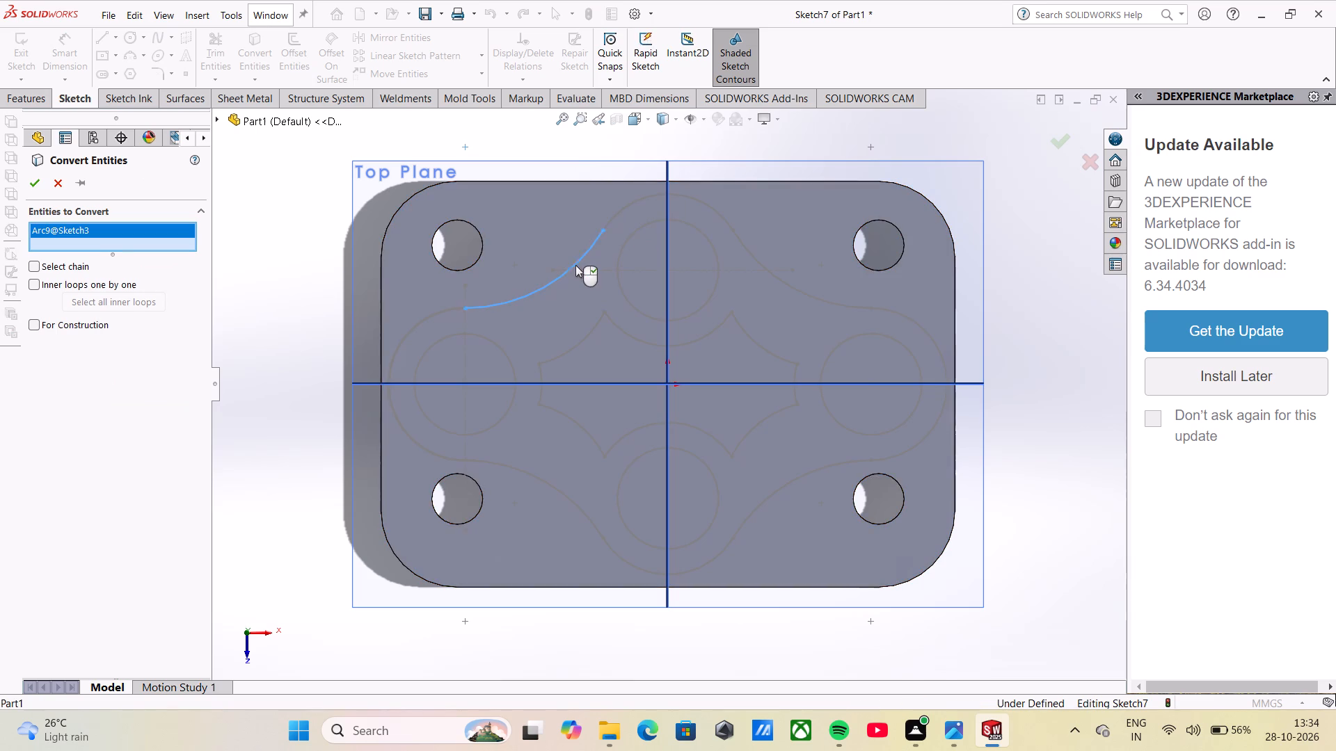
left_click(622, 213)
left_click(745, 248)
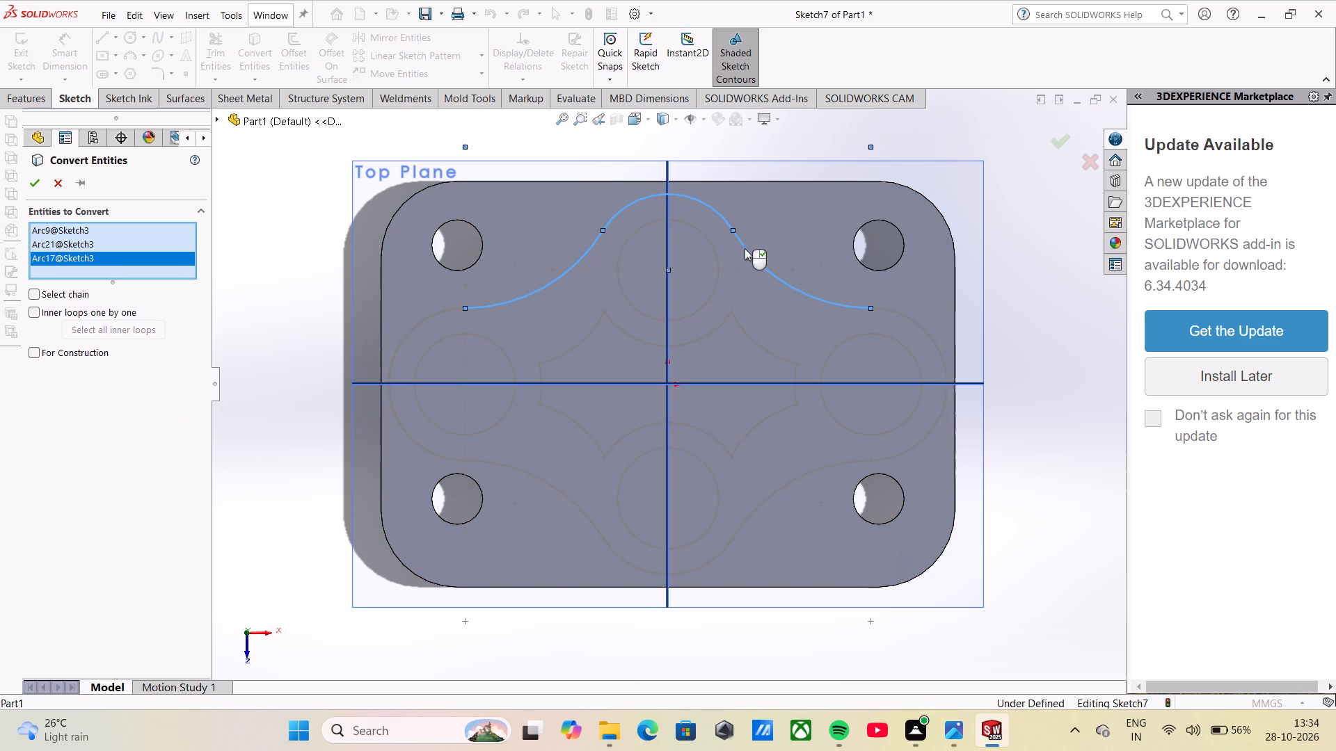
left_click(904, 316)
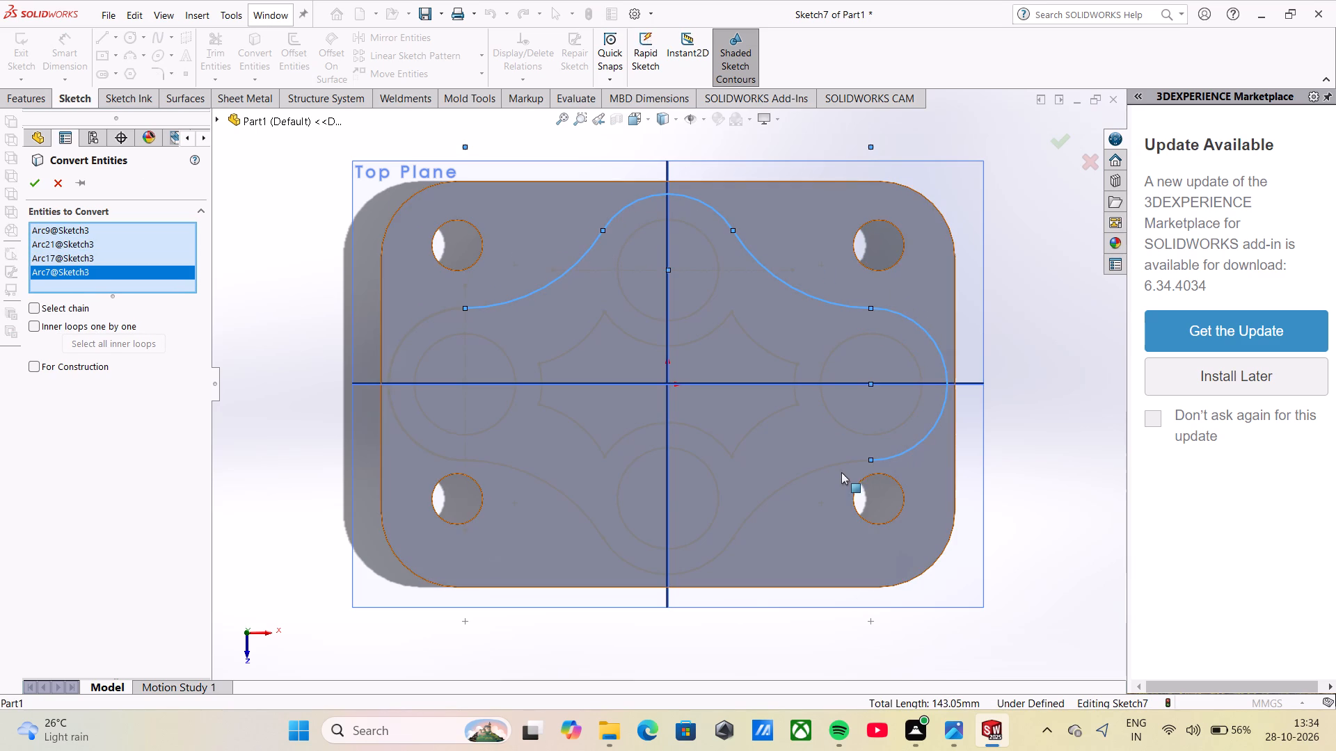
left_click(831, 467)
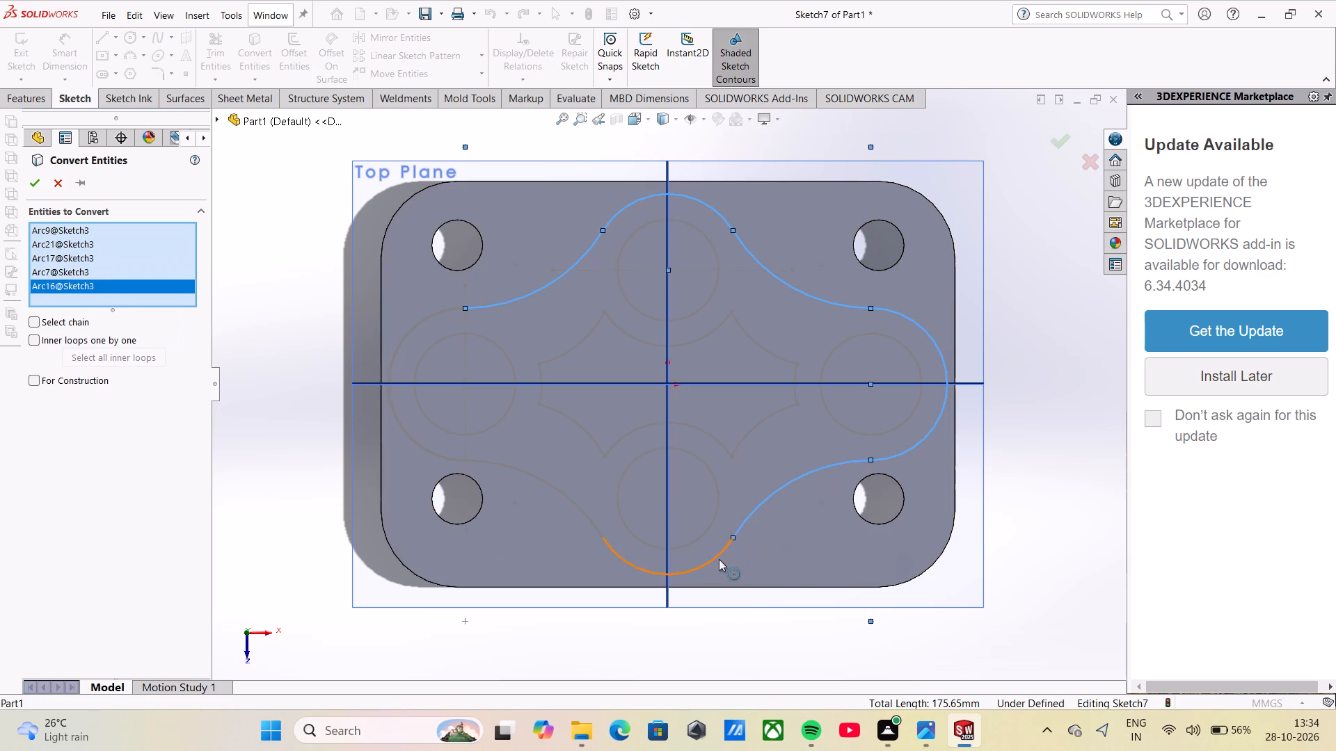
left_click(719, 559)
left_click(580, 506)
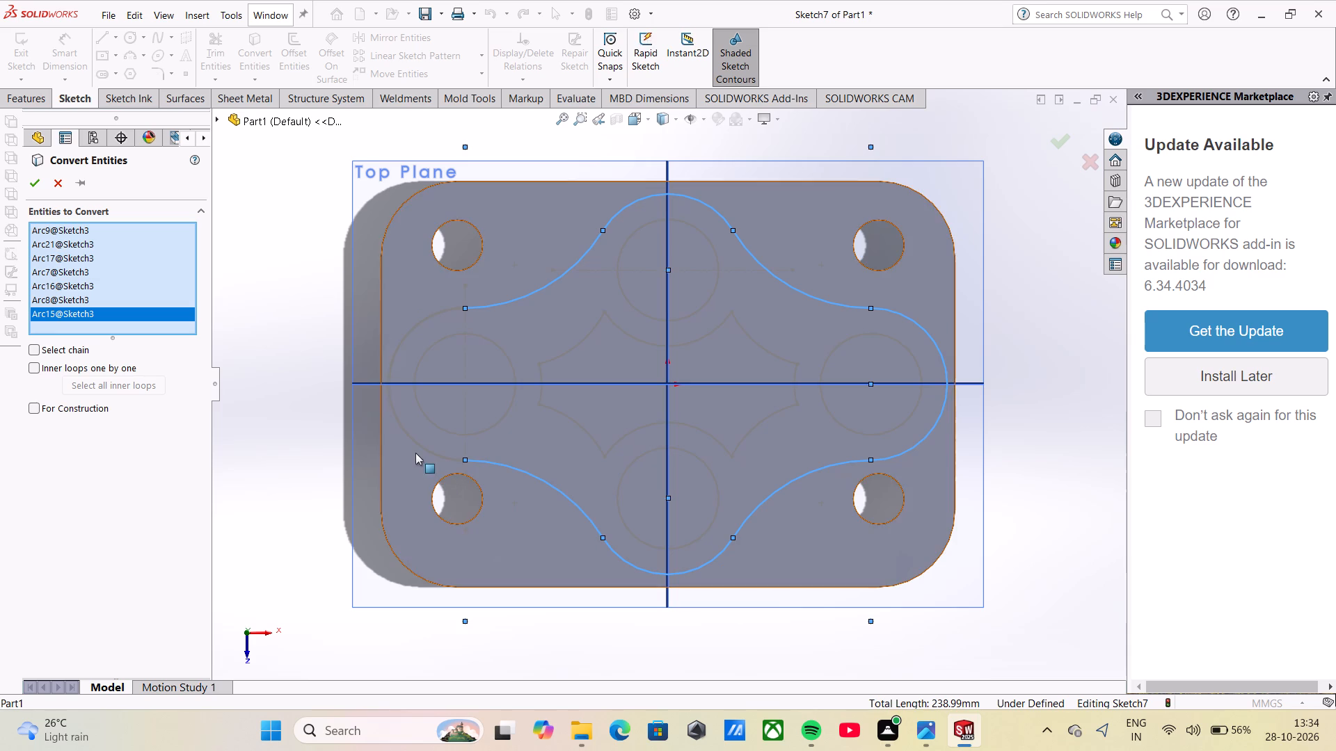
left_click(416, 440)
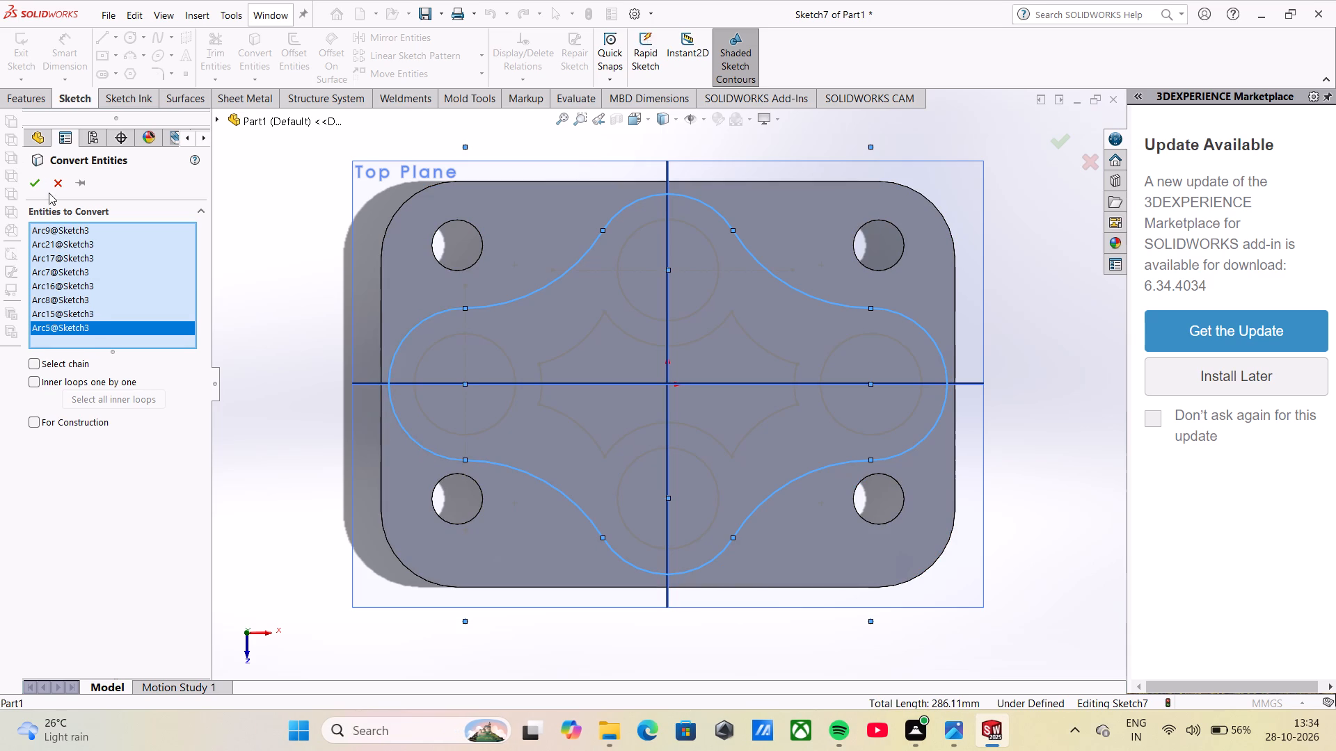
left_click(38, 185)
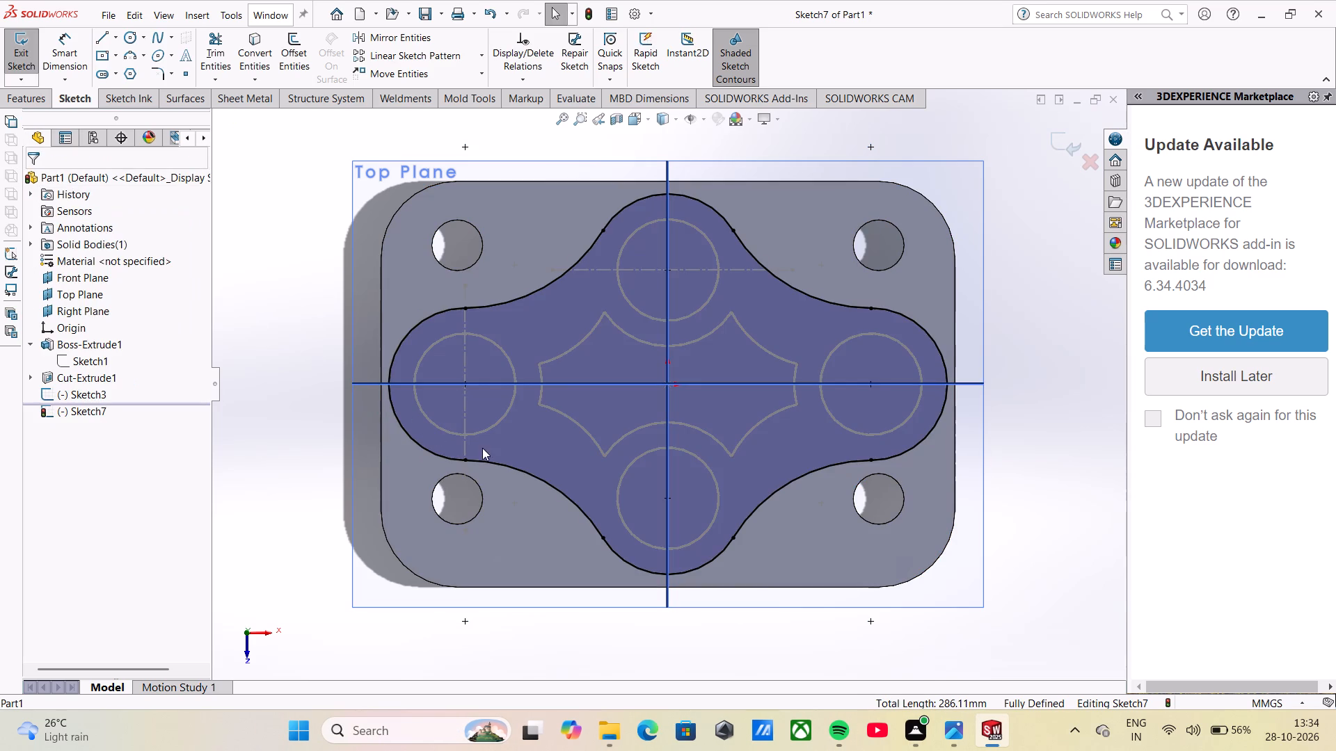
middle_click_drag(482, 448, 498, 226)
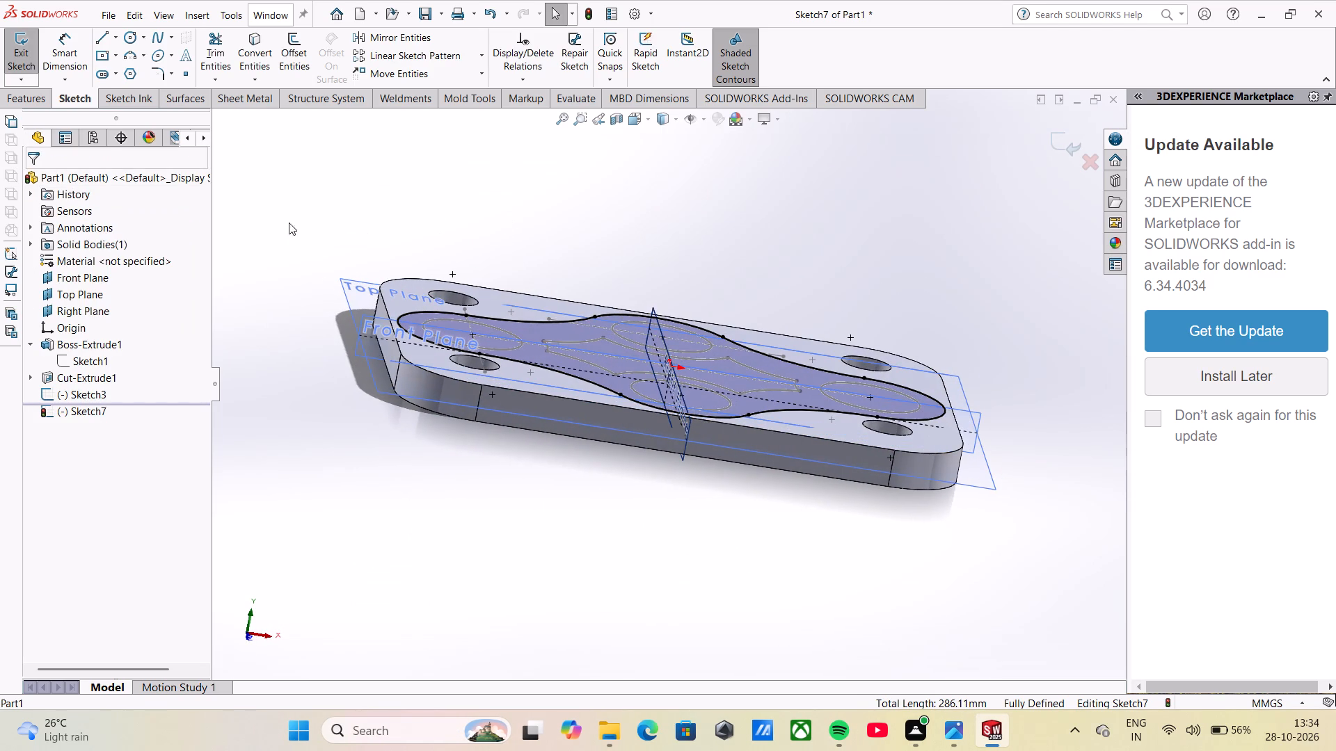
Extrude the converted four-lobed outline upward from the plate as a Blind boss, 17.5 mm deep, merged with the body.
left_click(11, 92)
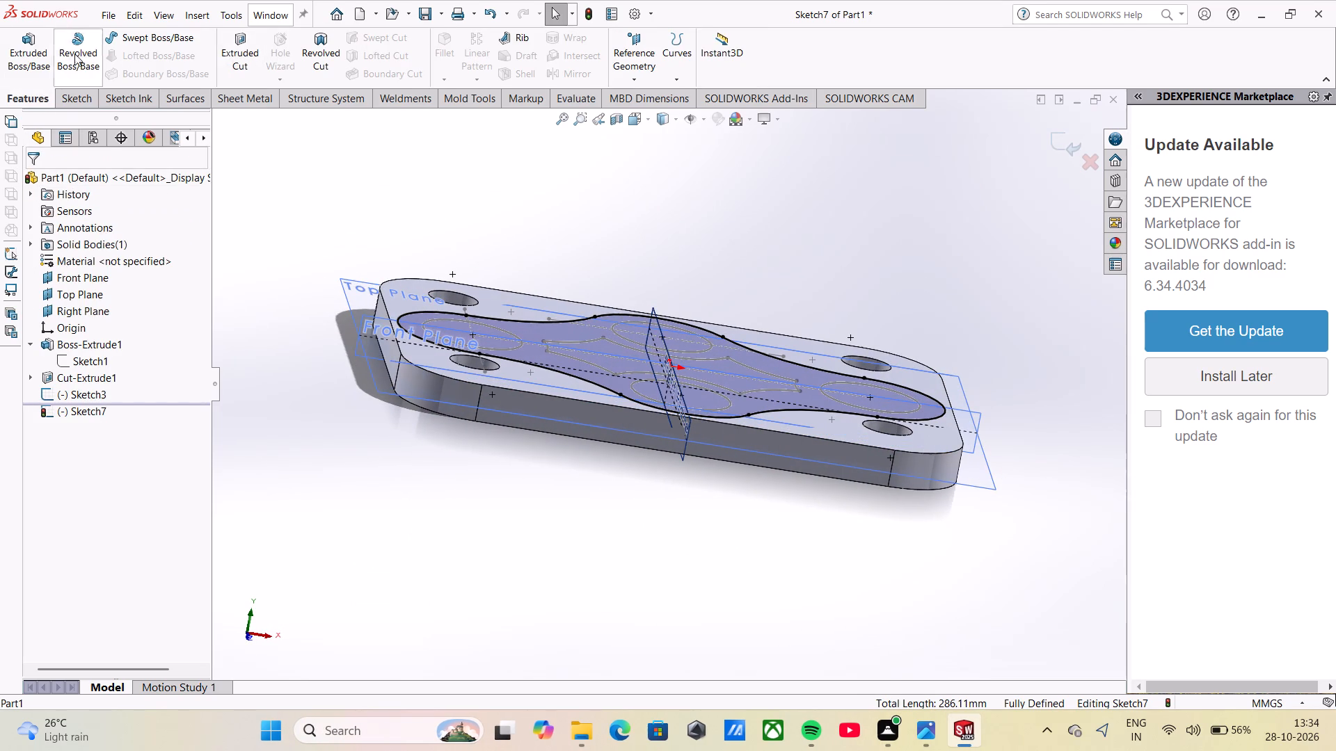
left_click(34, 46)
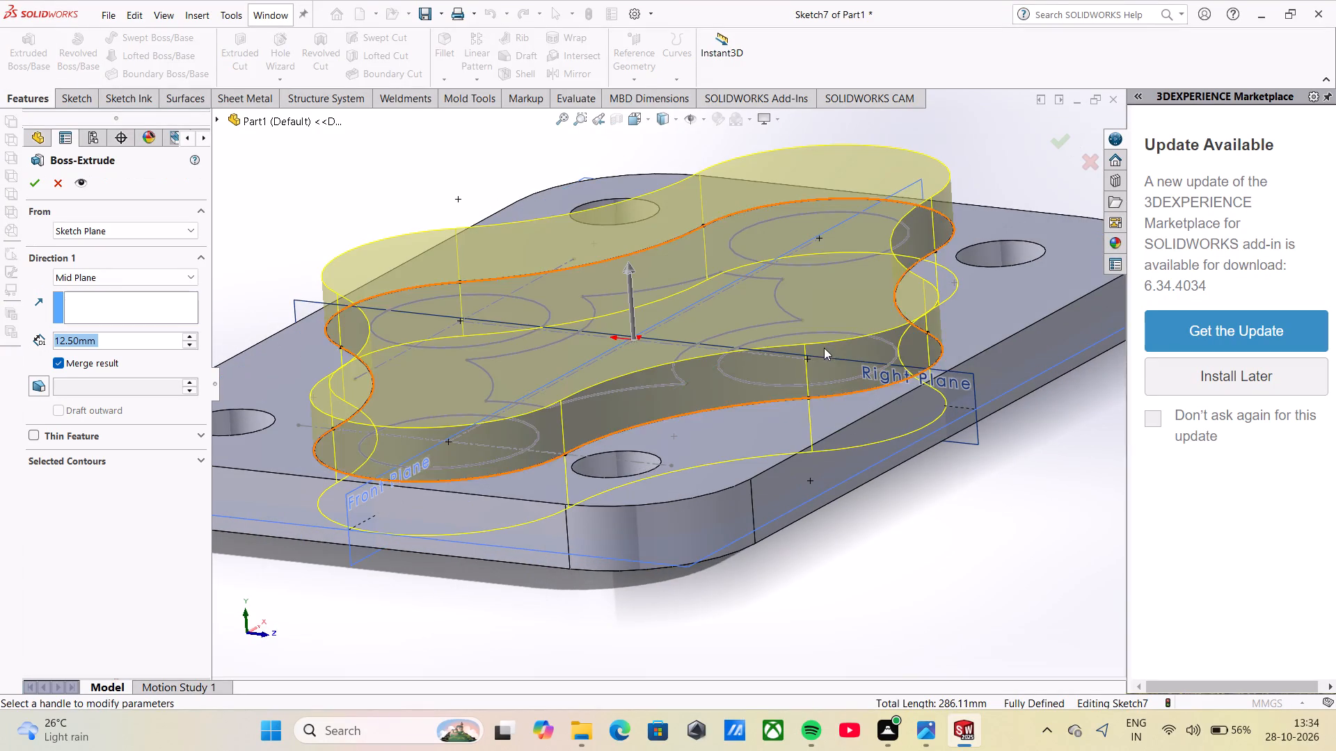
middle_click_drag(784, 494, 754, 462)
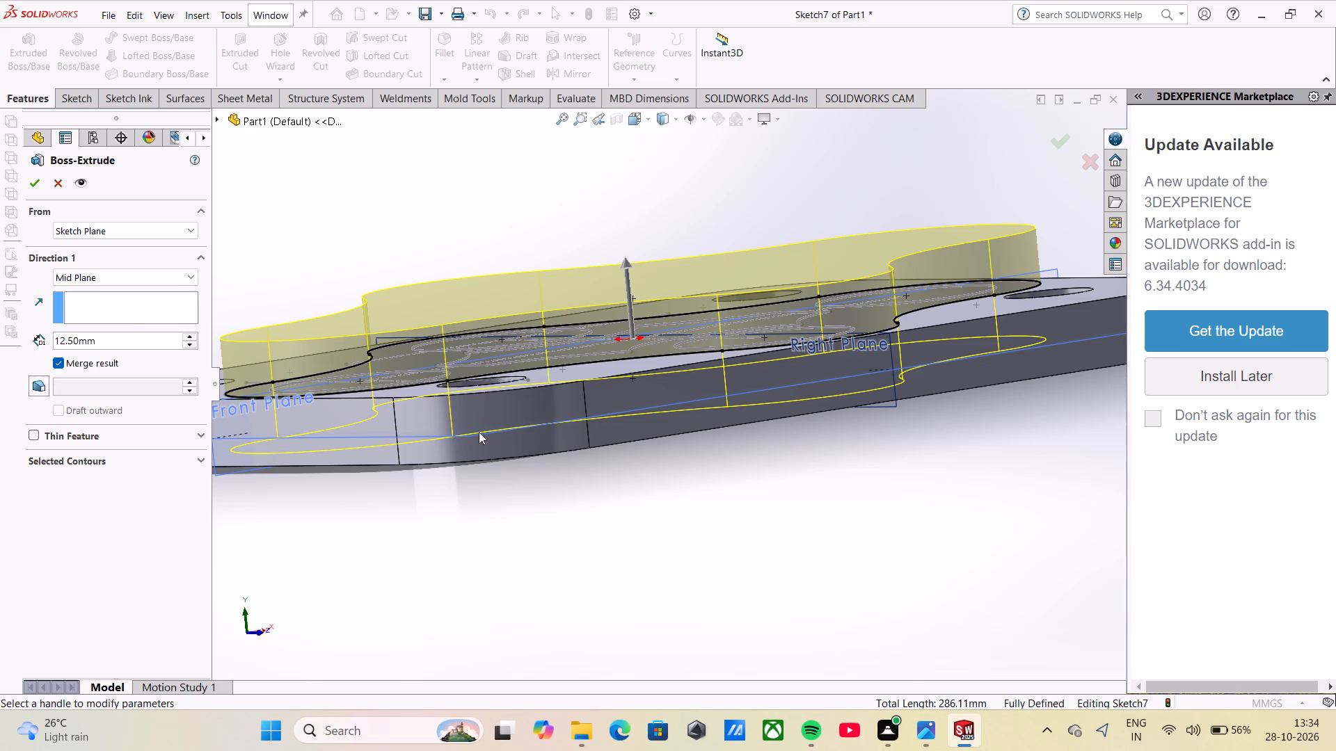
left_click_drag(130, 336, 58, 351)
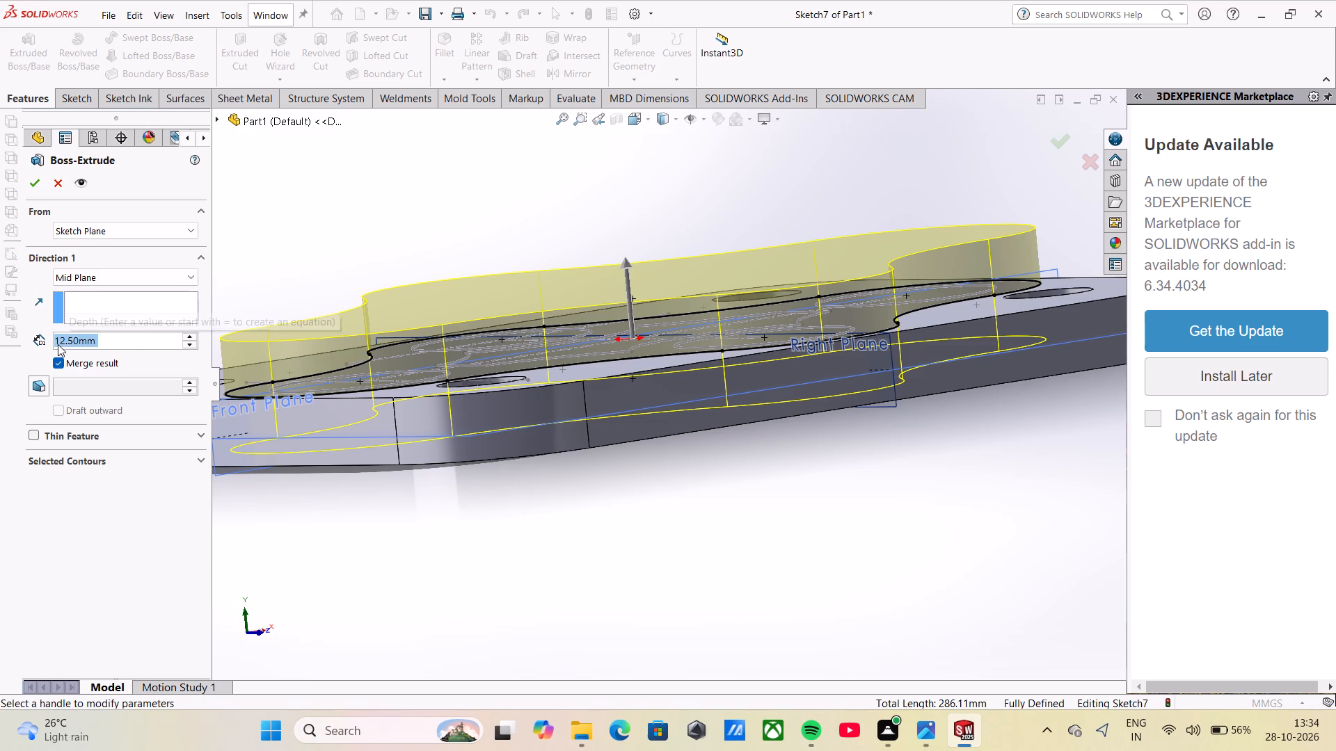
type("17.5")
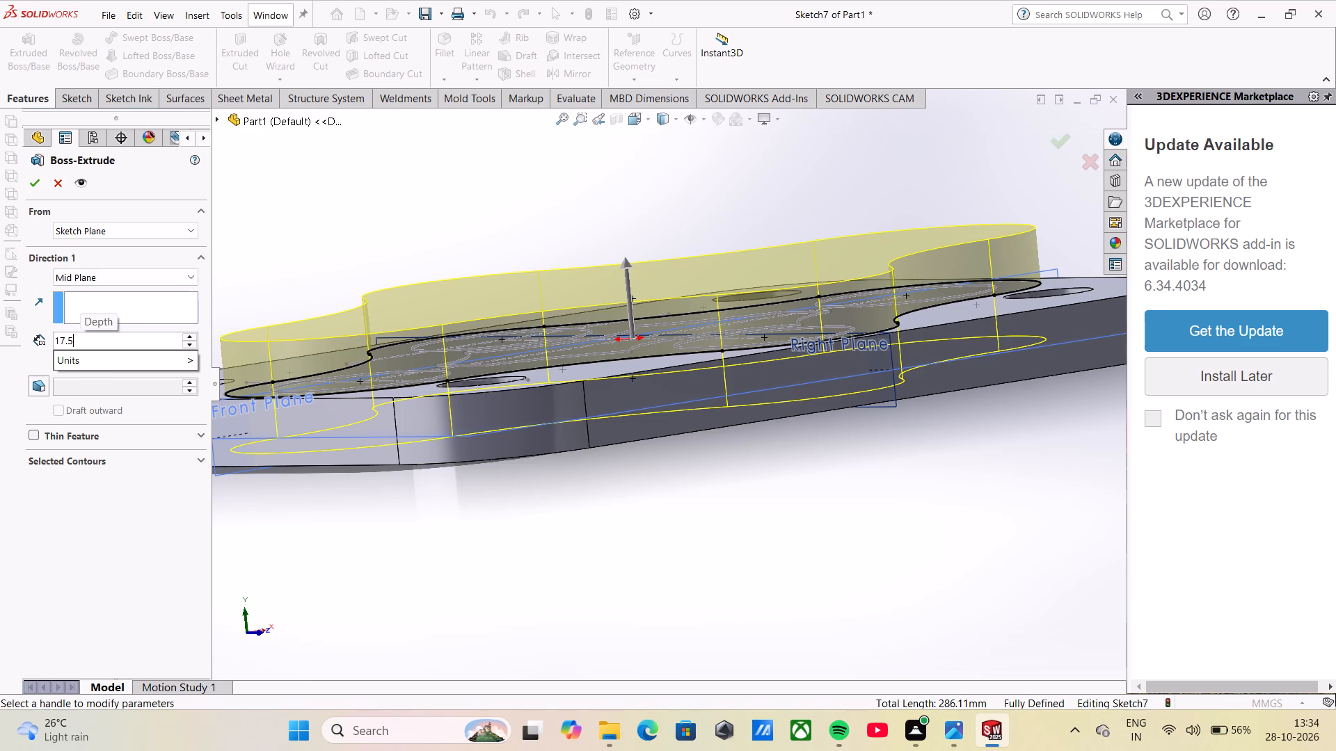
key("Return")
left_click(110, 279)
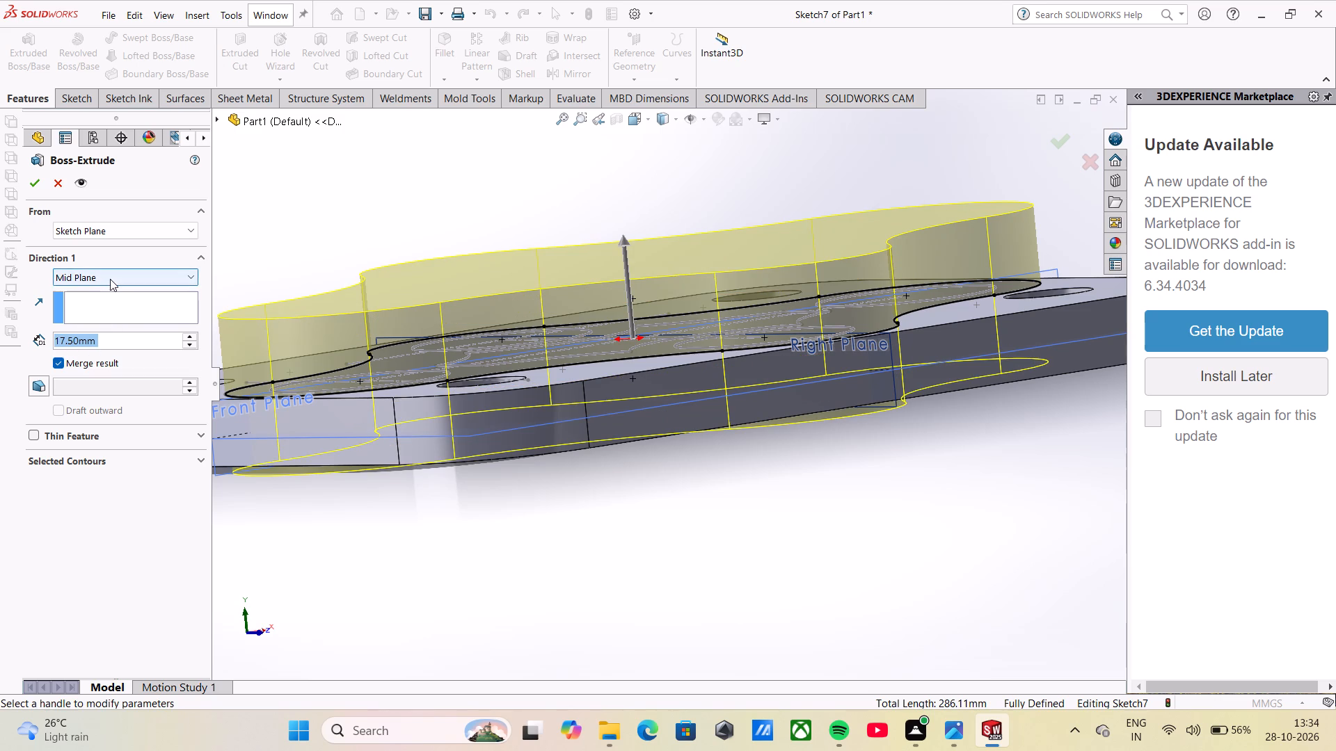
left_click(84, 293)
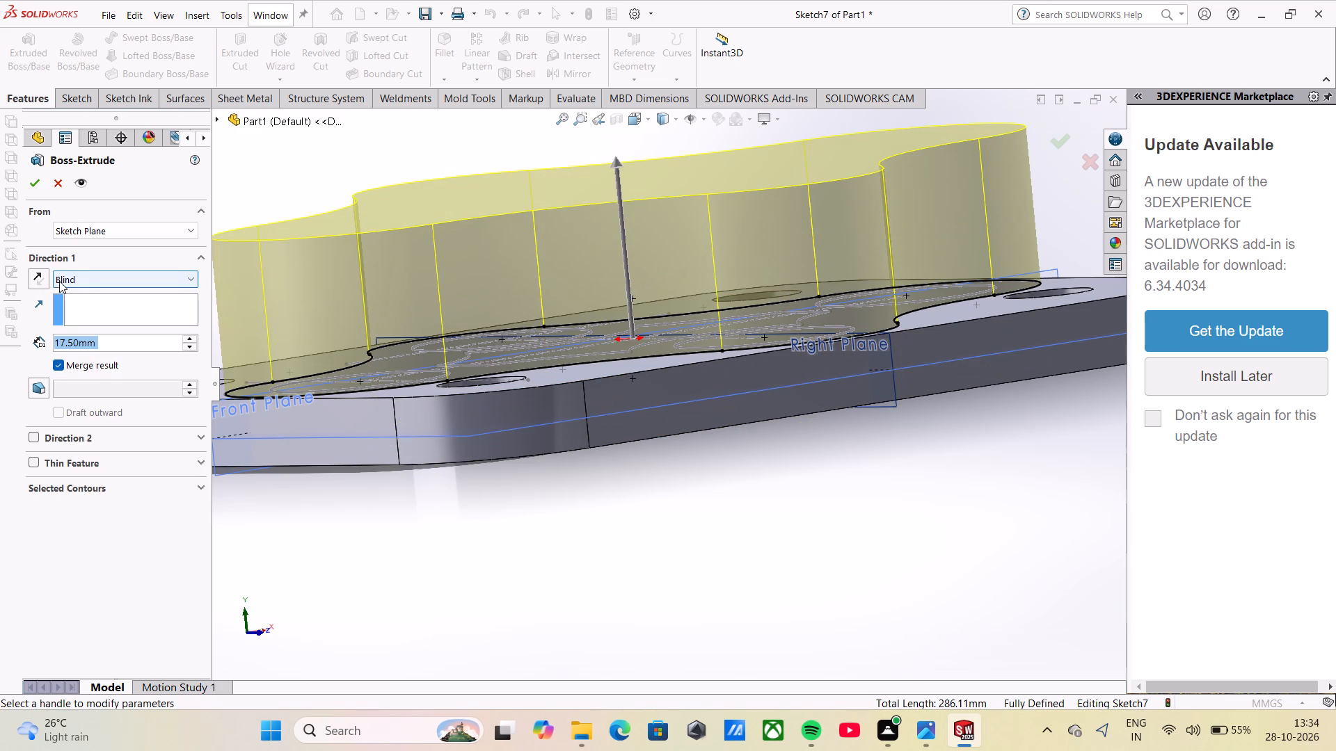
left_click(36, 187)
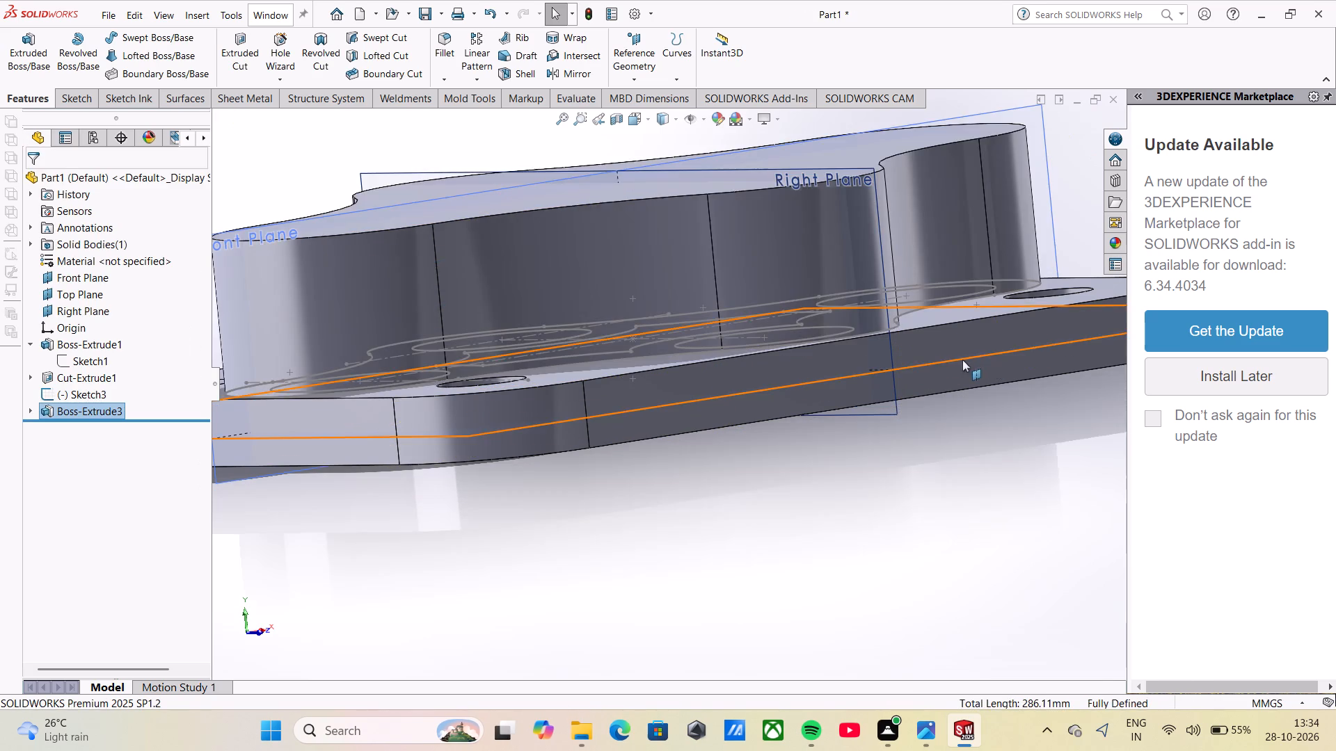
Start a new sketch on the upper face of the four-lobed boss.
scroll(962, 360, "up", 4)
middle_click_drag(962, 360, 957, 479)
left_click(951, 312)
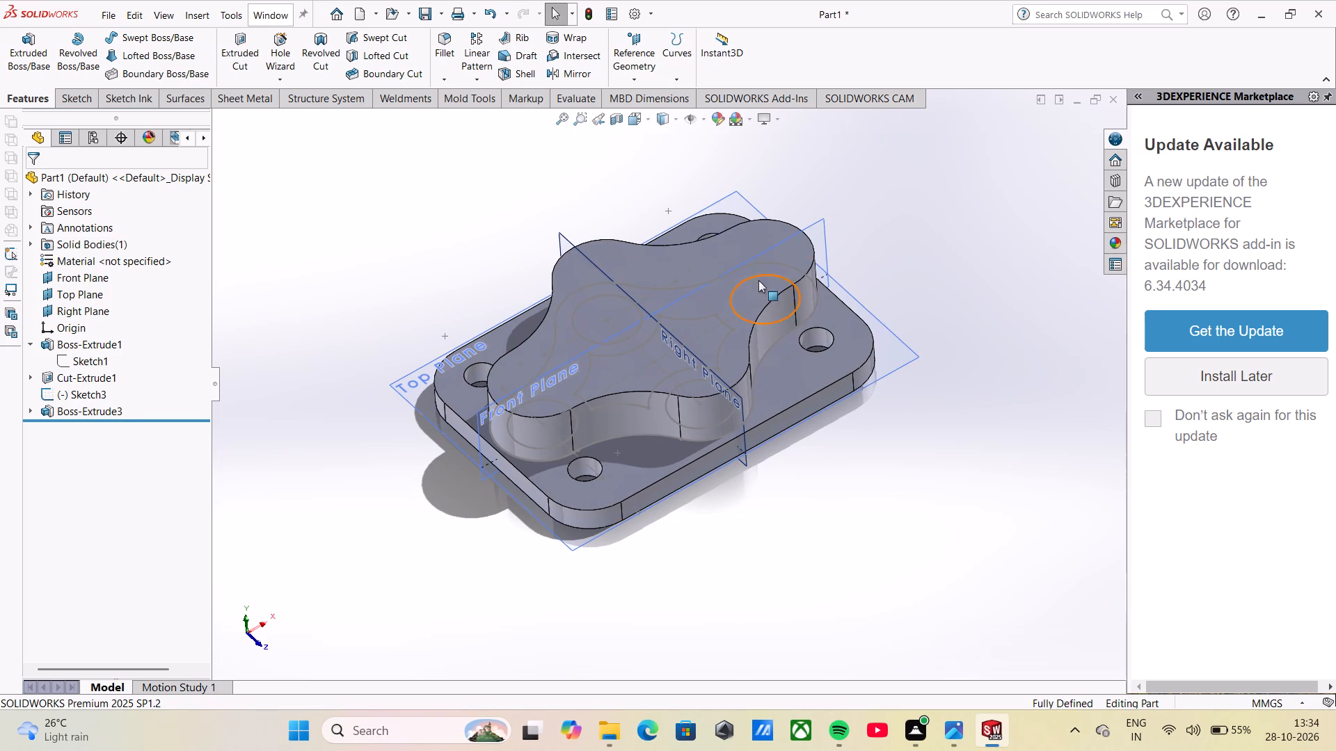
left_click(657, 273)
left_click(717, 235)
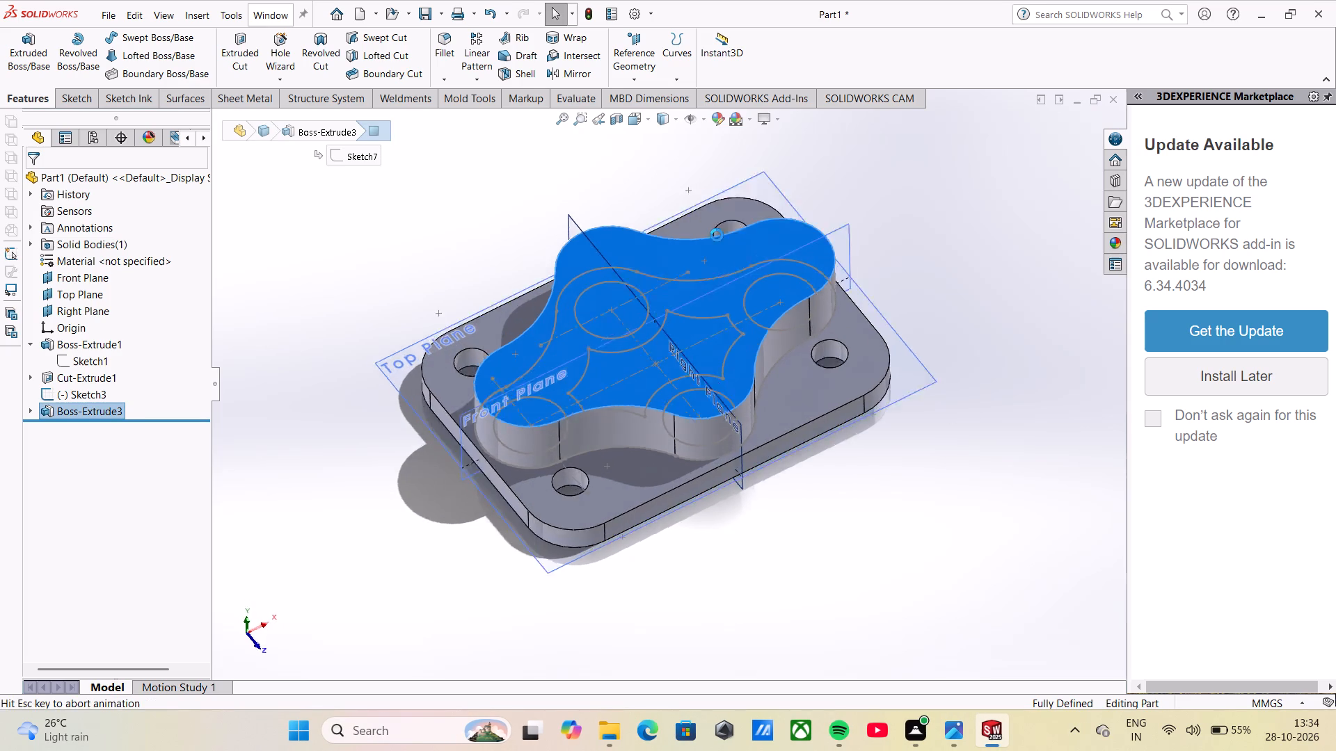
left_click(312, 273)
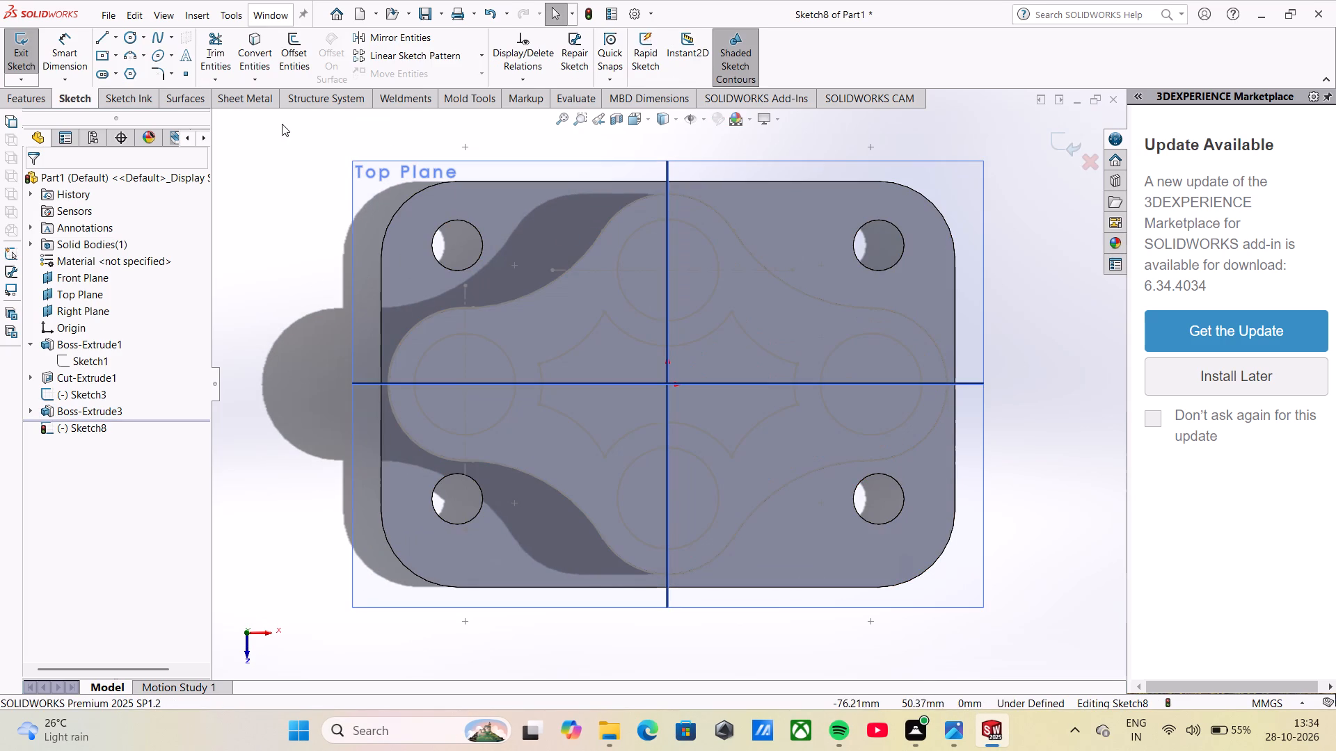
Convert the eight arcs of Sketch3's inner star-shaped outline into entities of the new sketch.
left_click(269, 46)
left_click(554, 360)
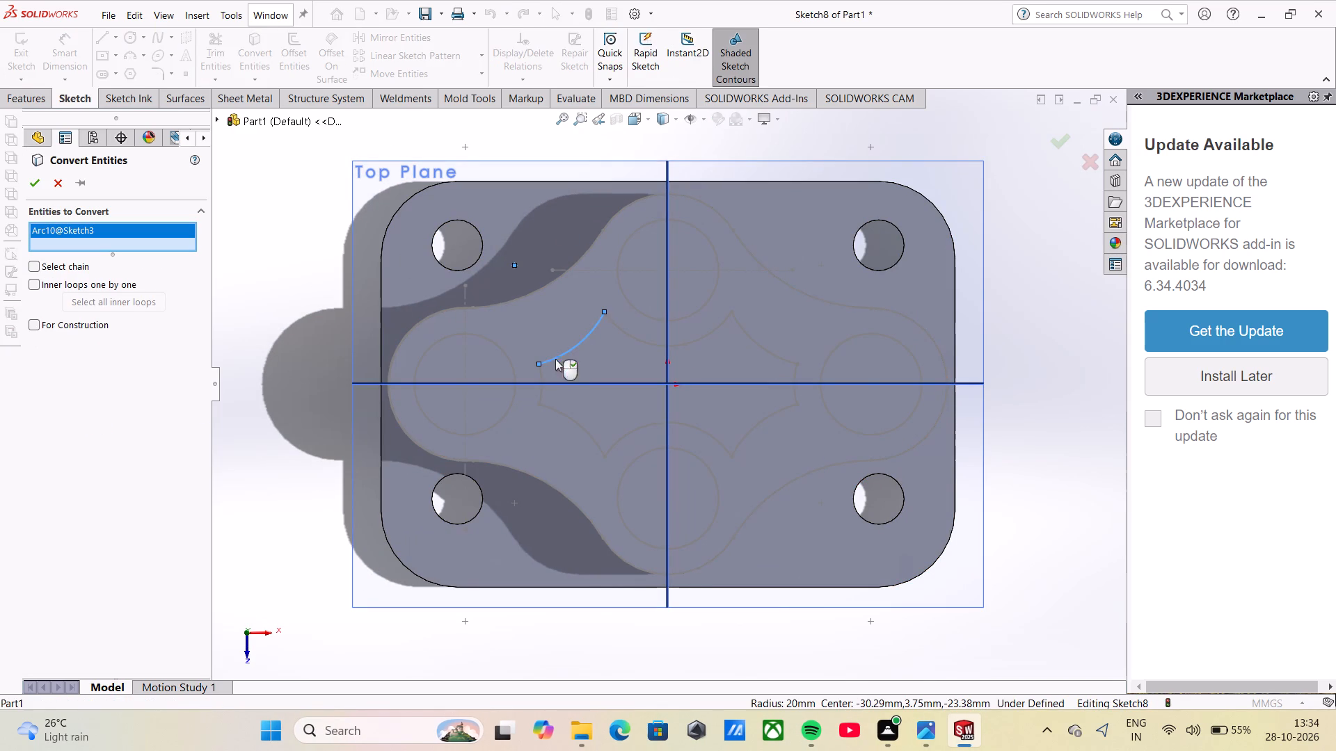
left_click(621, 330)
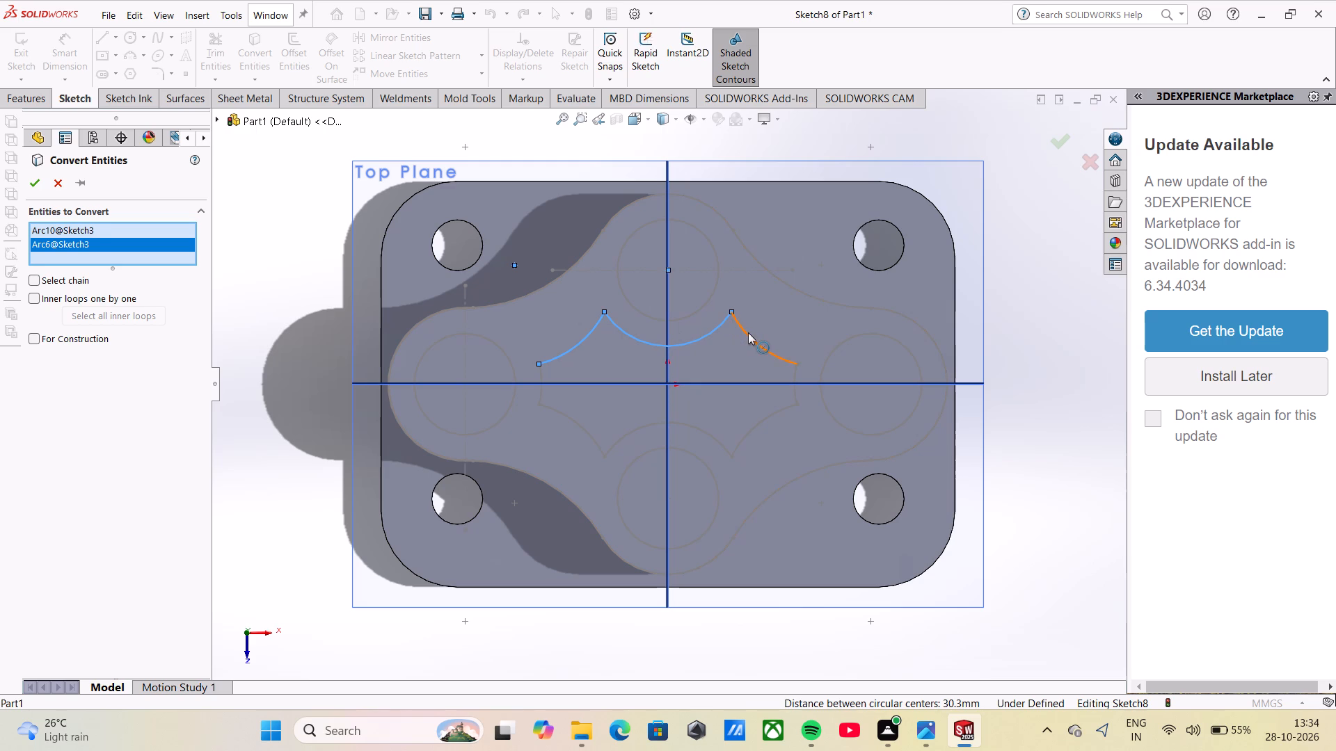
left_click(748, 332)
left_click(798, 373)
left_click(770, 415)
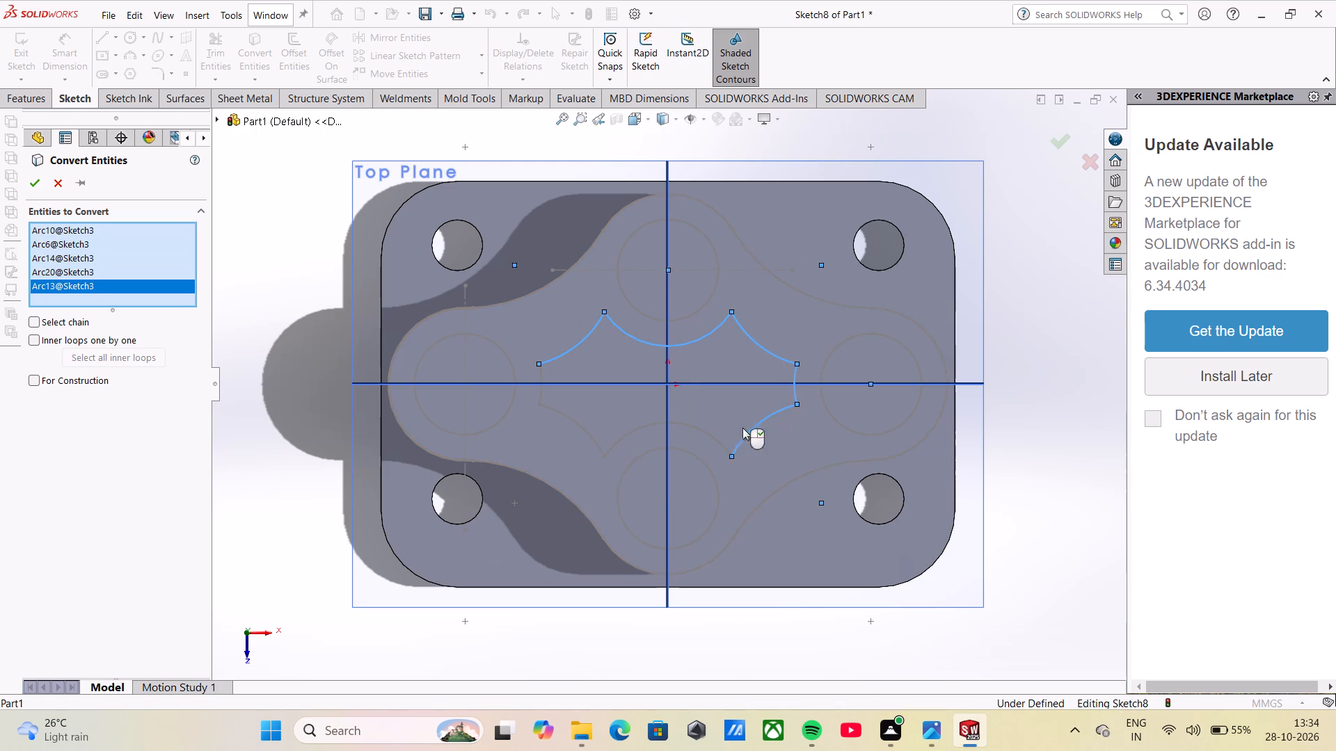
left_click(706, 437)
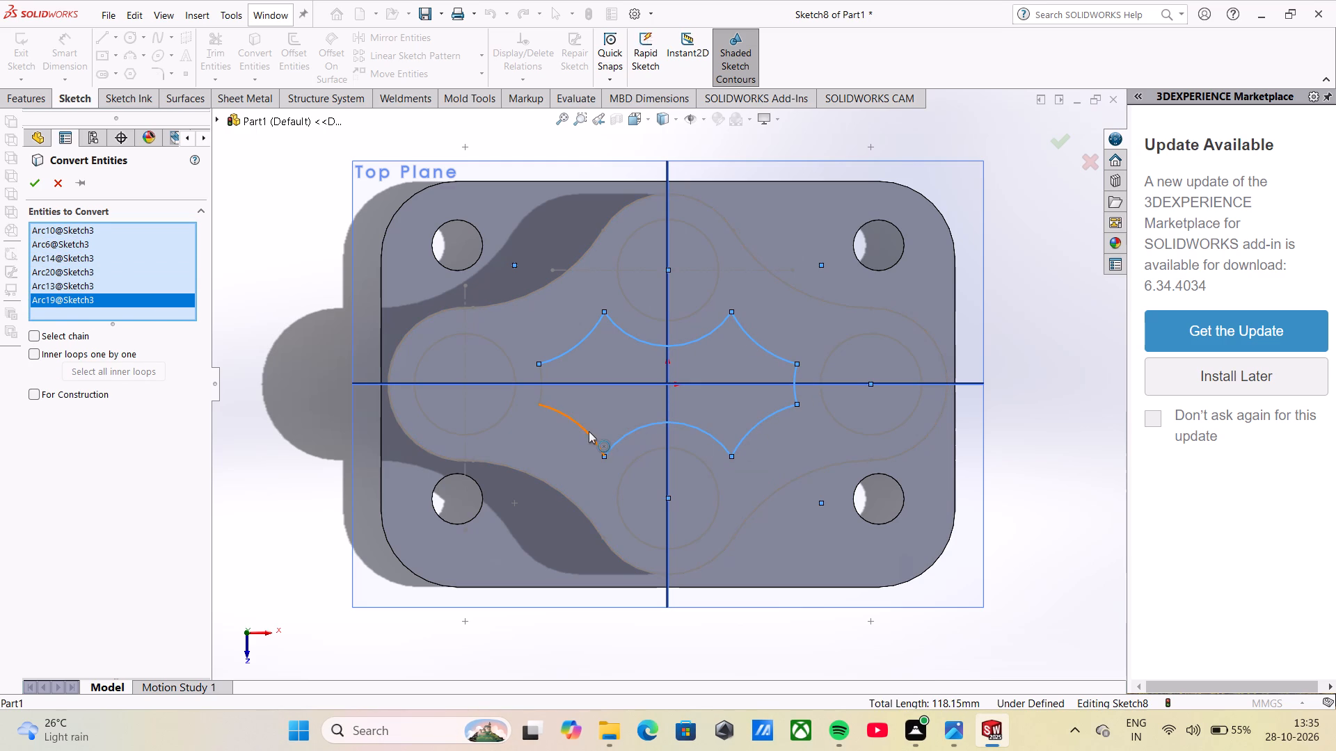
left_click(589, 431)
left_click(543, 381)
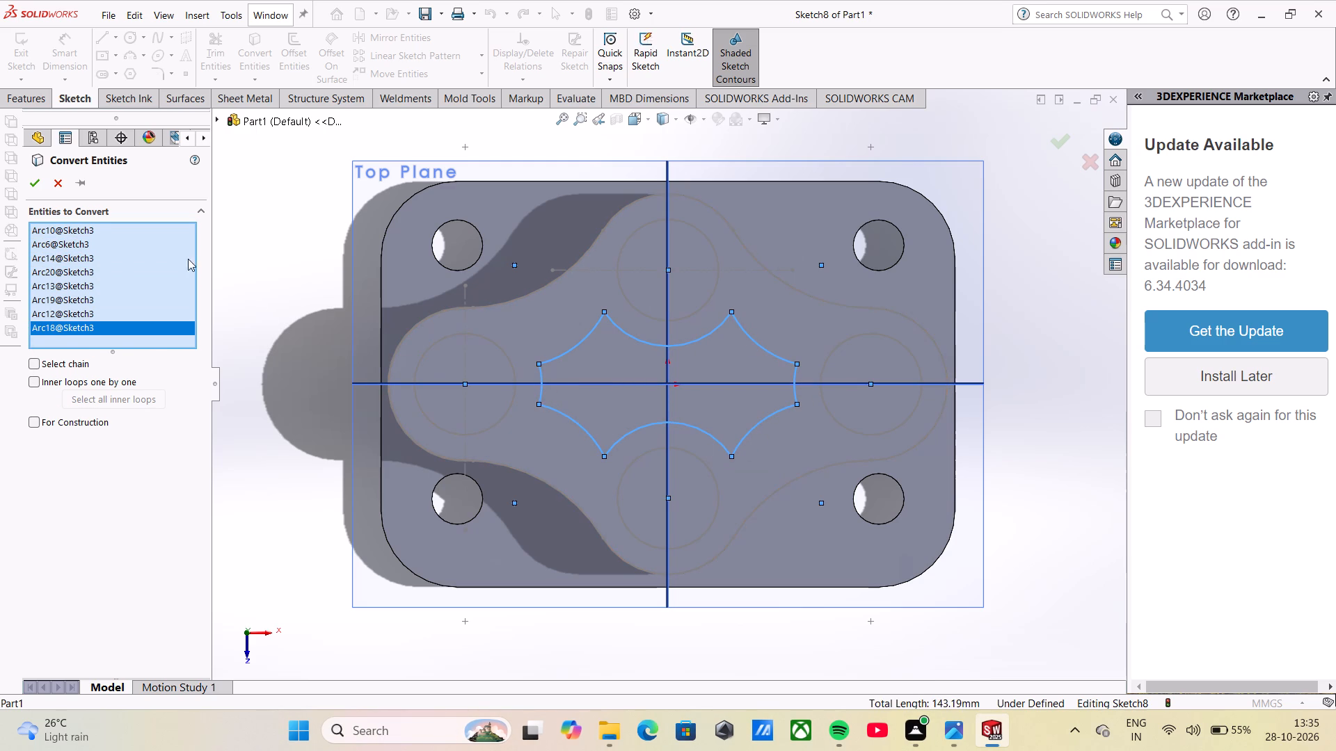
left_click(42, 181)
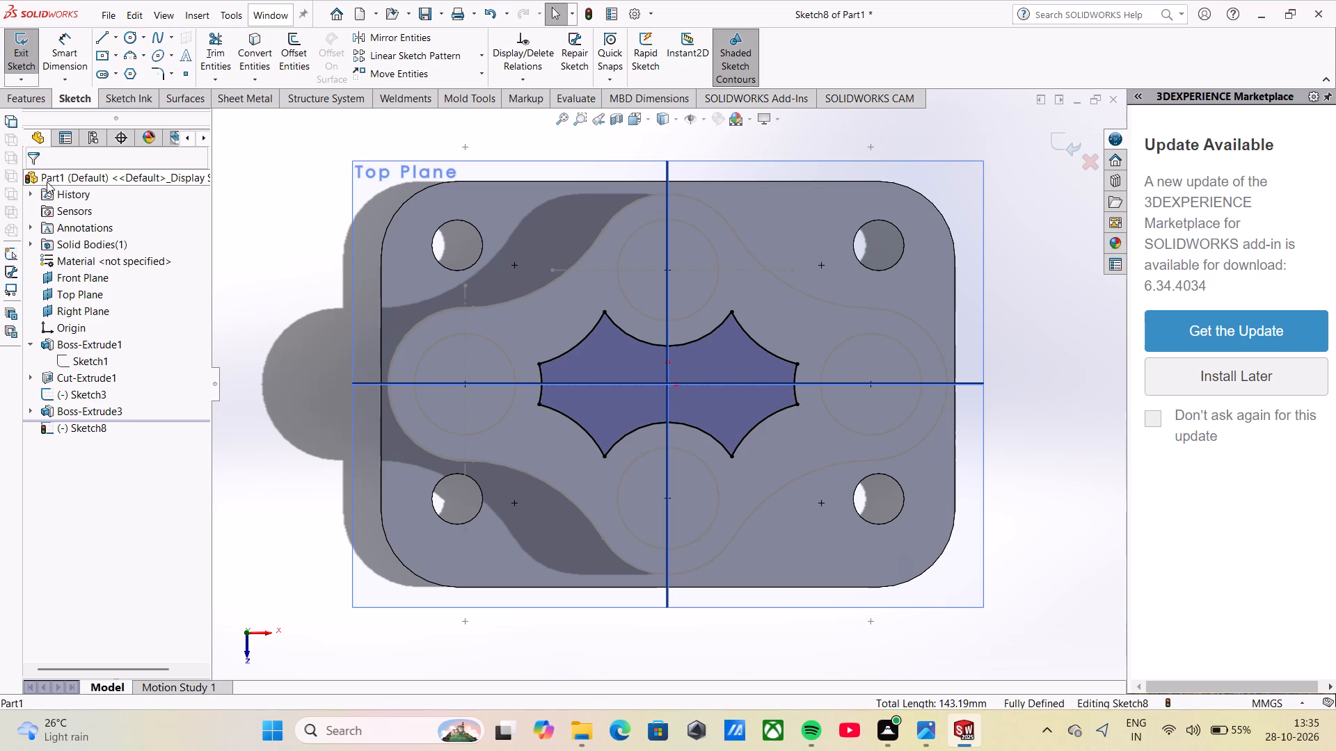
Cut the star-shaped profile into the four-lobed boss with a Blind Extruded Cut 10 mm deep.
left_click(43, 99)
left_click(238, 42)
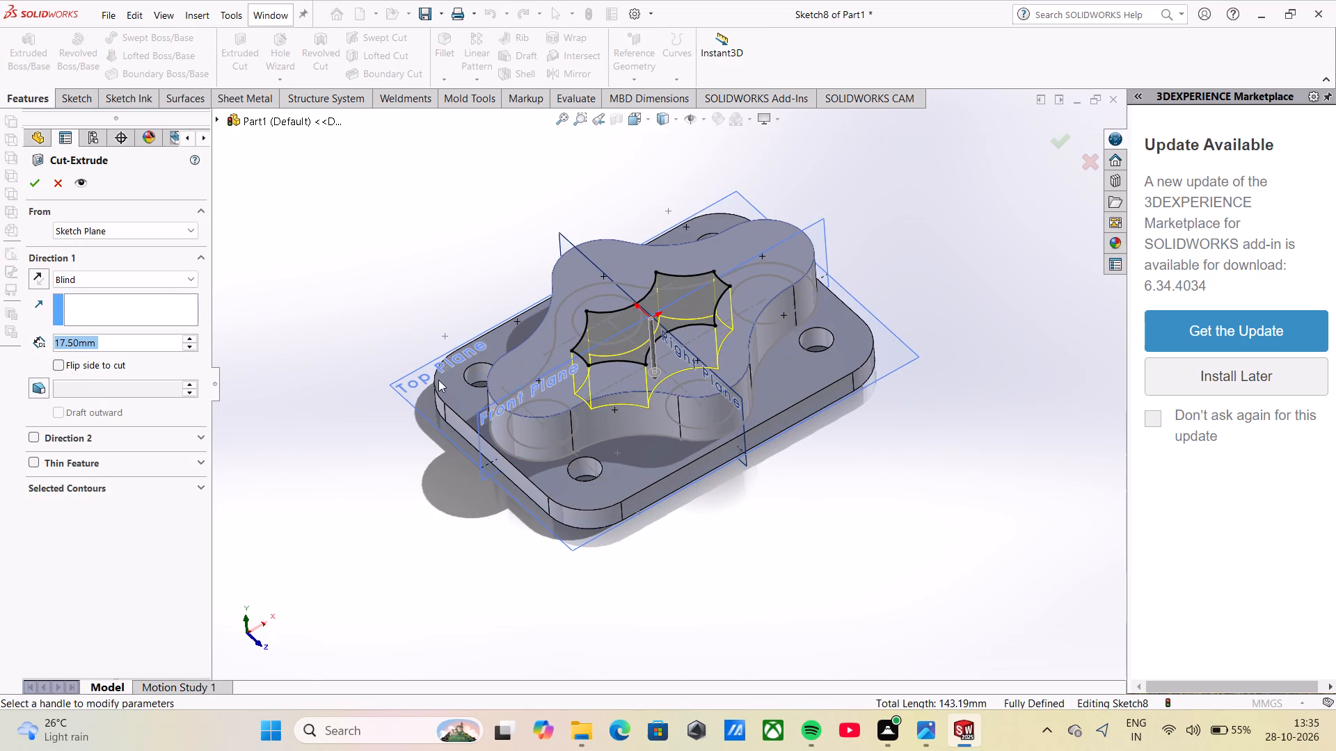
type("10")
key("Return")
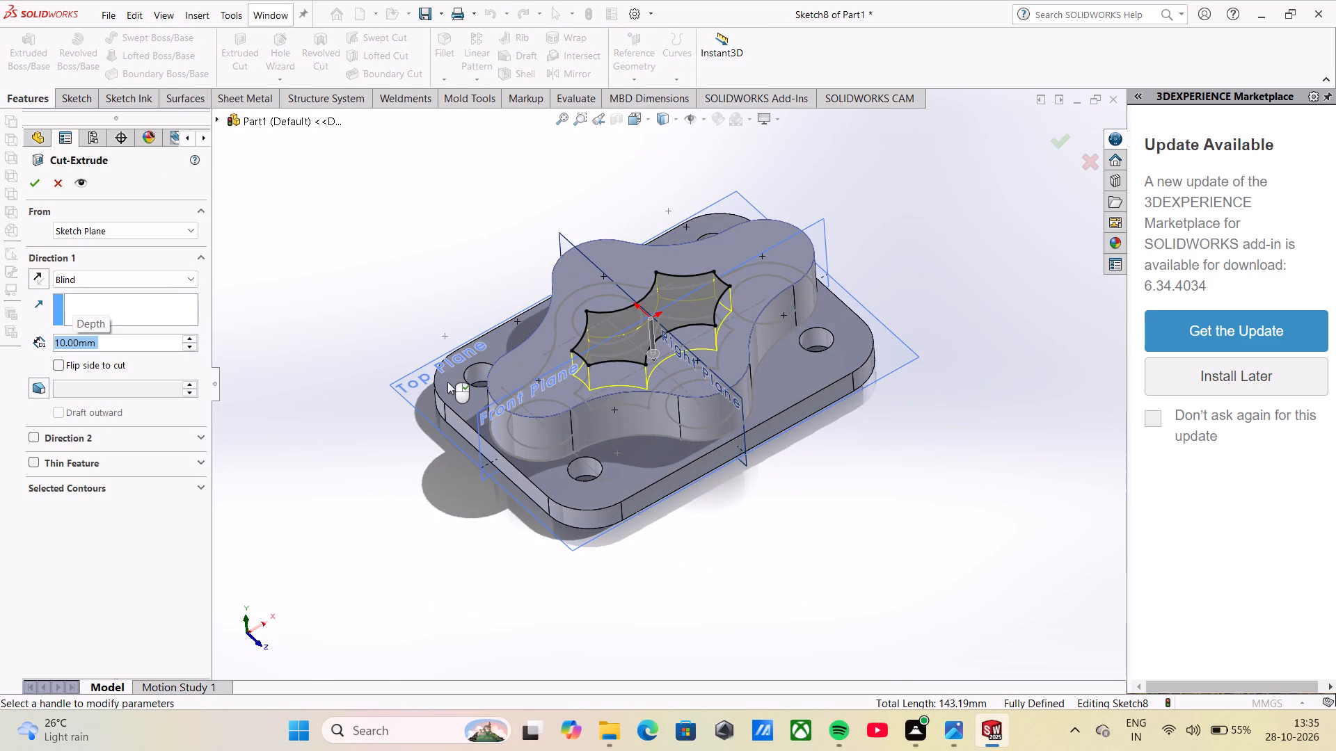
left_click(25, 183)
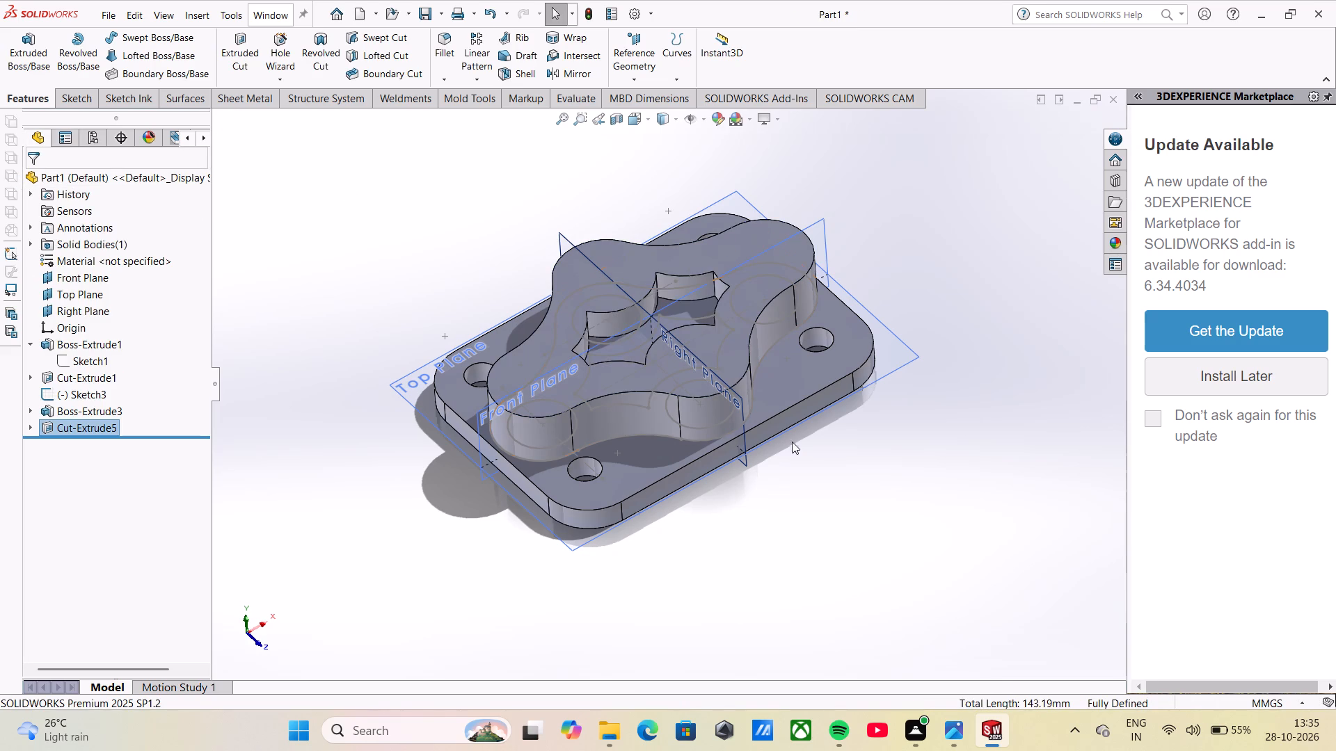
Start a sketch on the boss's upper face and convert Sketch3's four lobe circles into it.
left_click(755, 234)
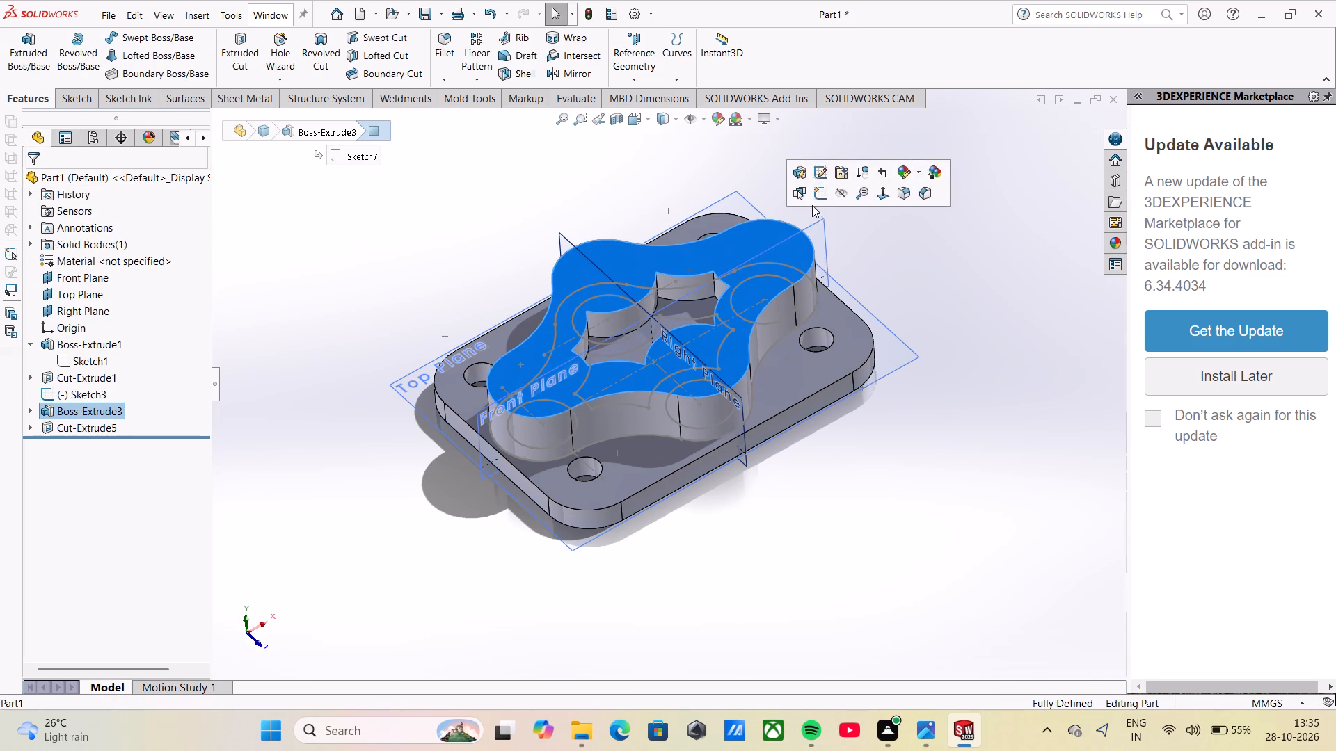
left_click(814, 197)
left_click(308, 231)
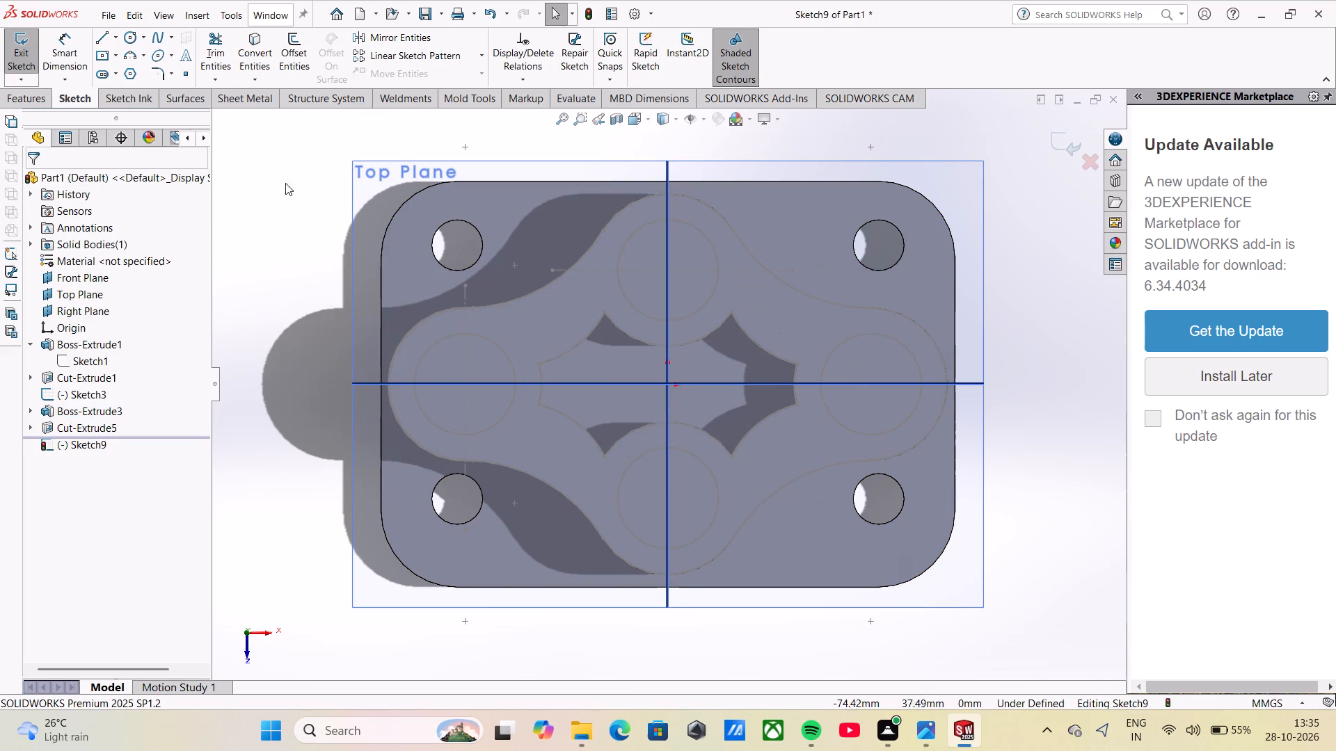
left_click(260, 74)
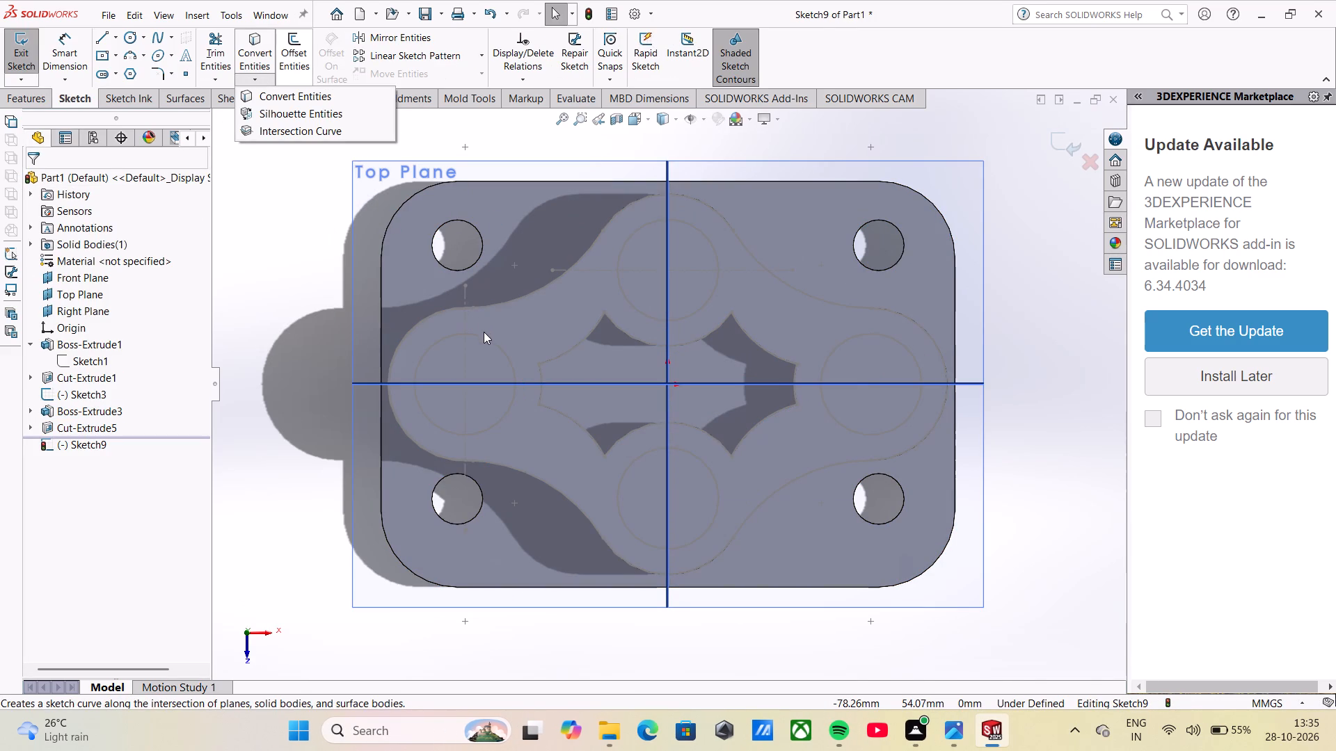
left_click(301, 99)
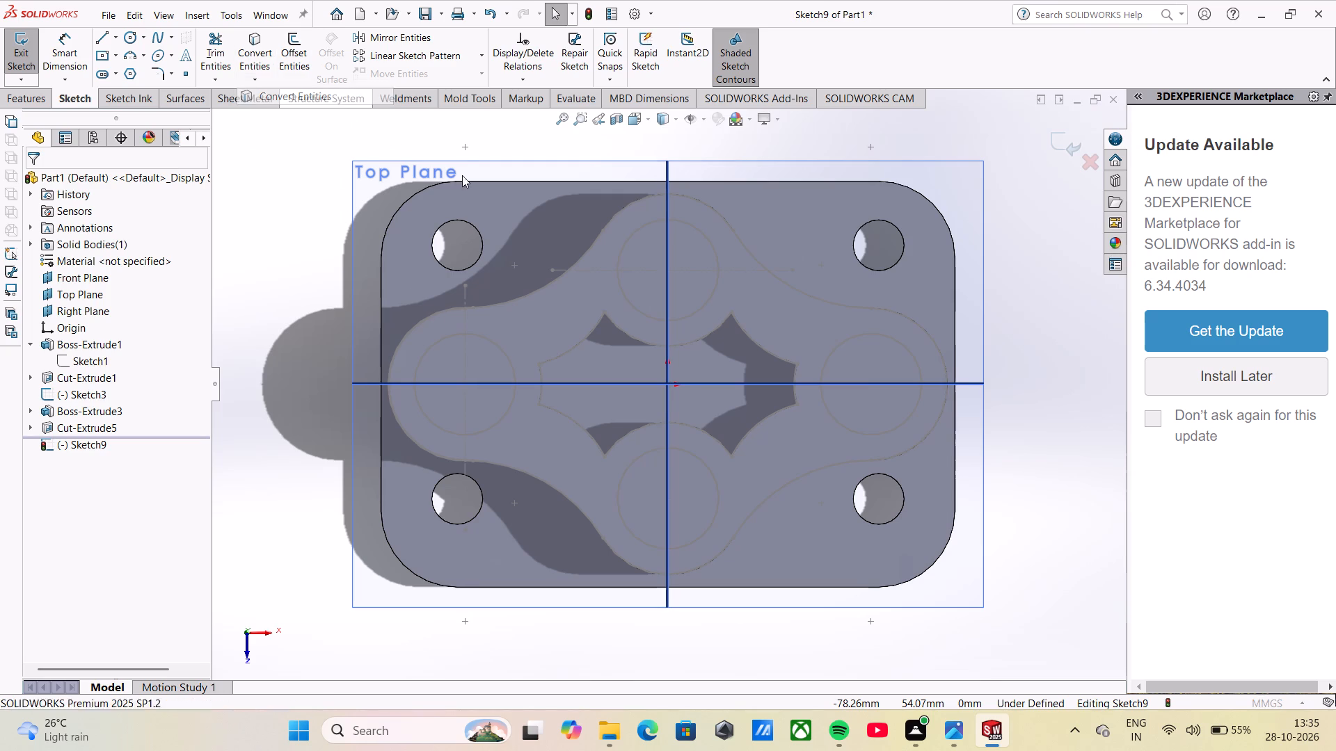
left_click(501, 350)
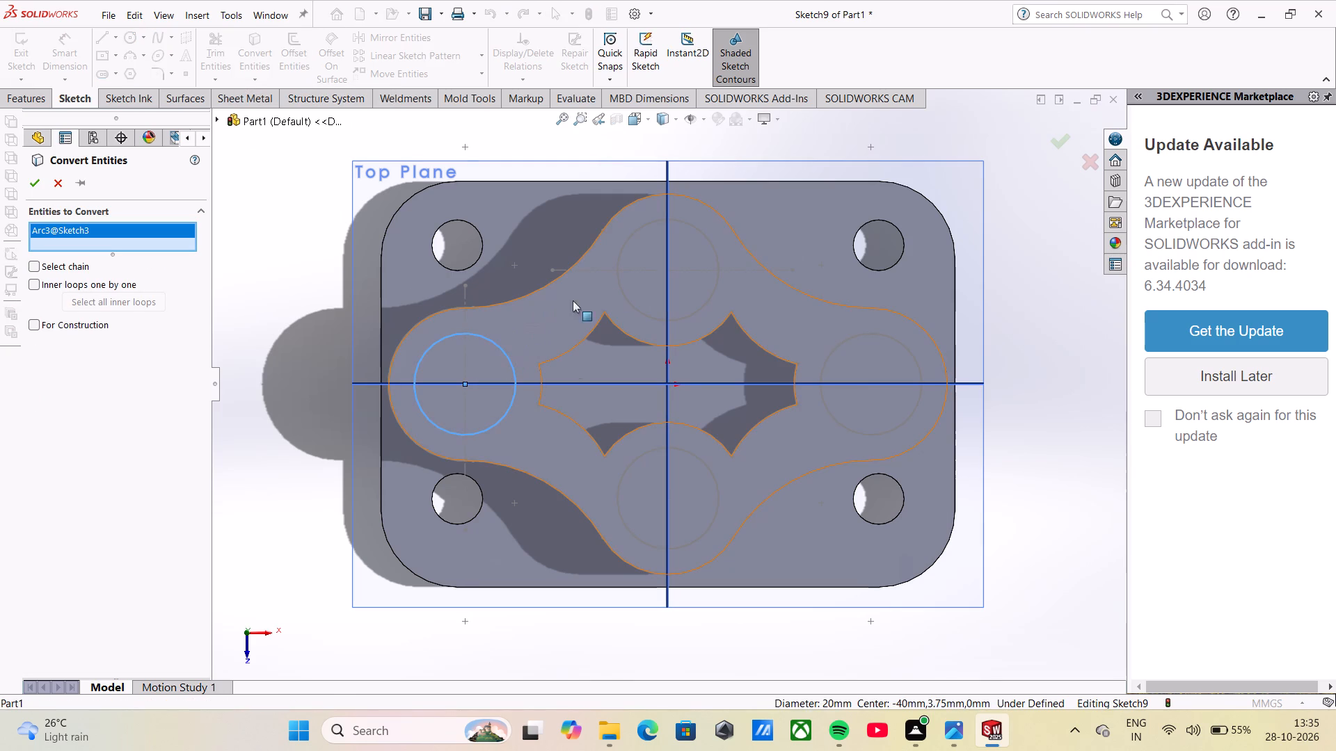
left_click(628, 299)
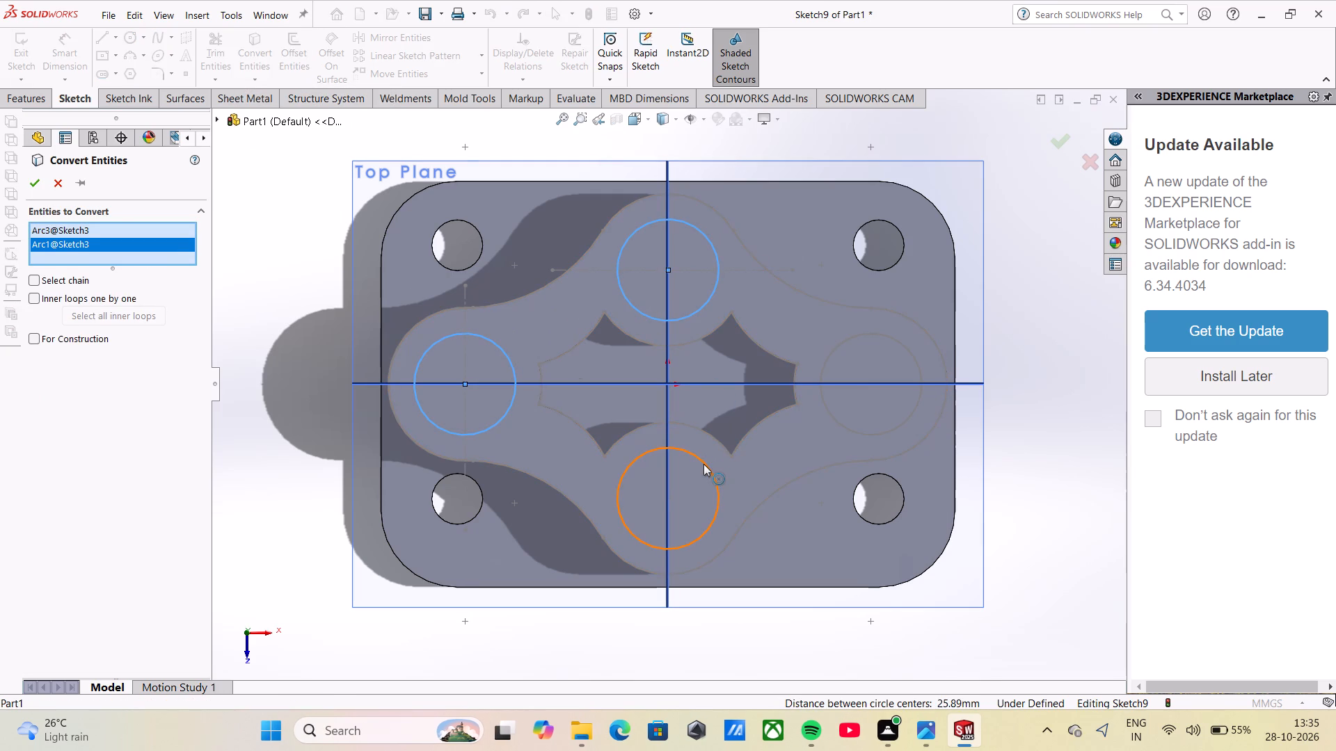
left_click(703, 464)
left_click(847, 425)
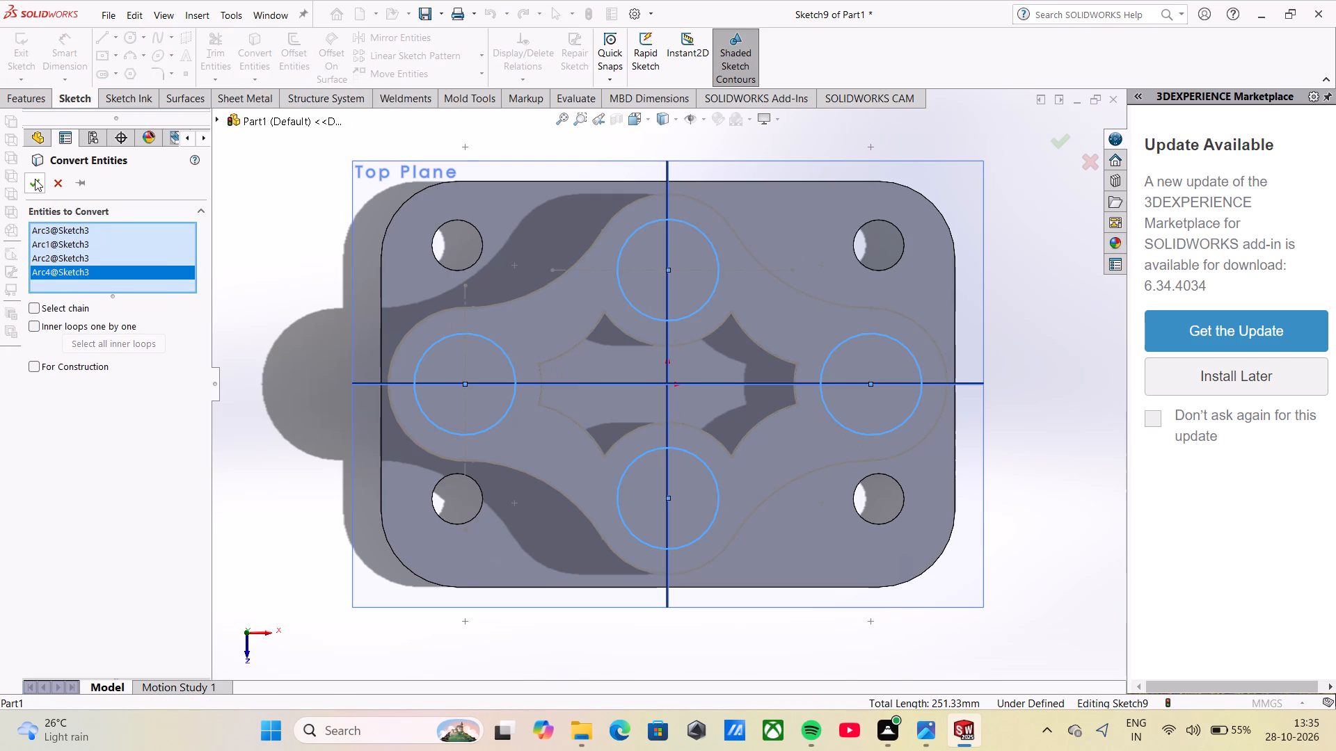
left_click(35, 179)
Cut the four lobe circles into the boss with a Blind Extruded Cut 17.5 mm deep.
left_click(45, 100)
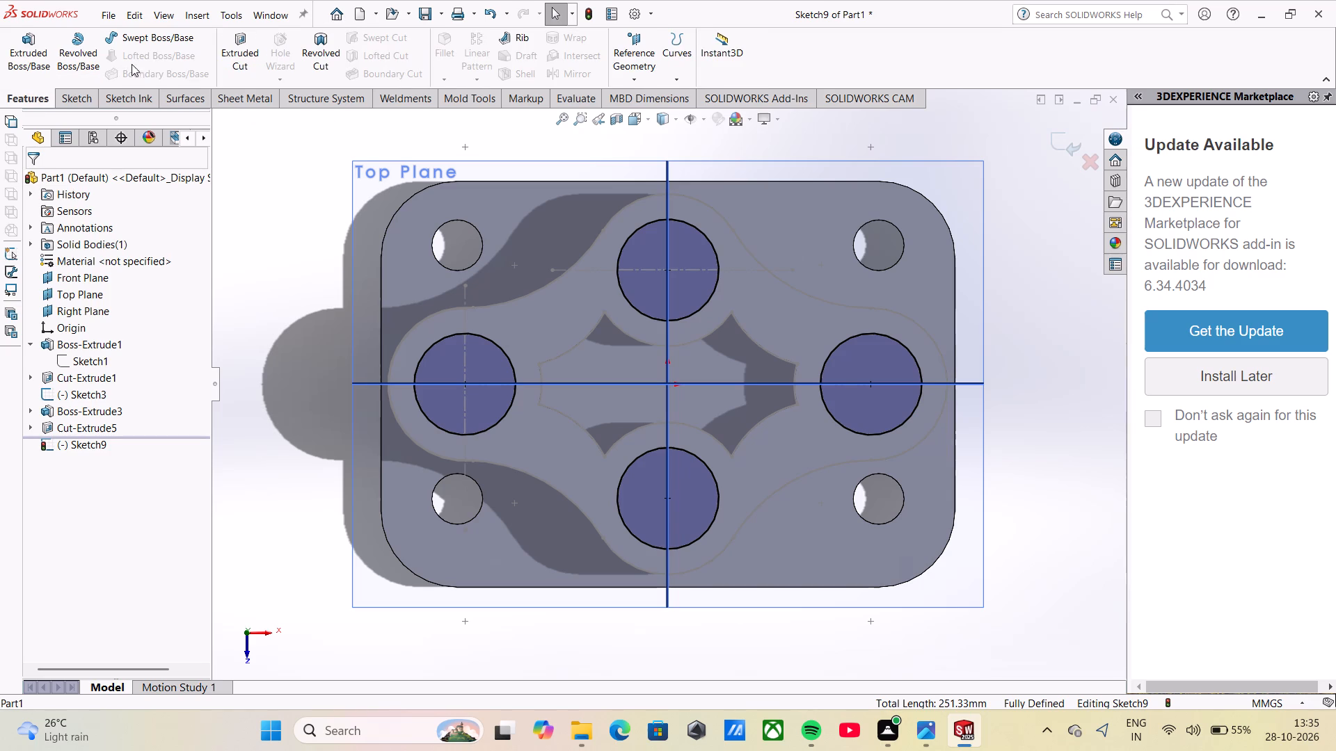
left_click(240, 50)
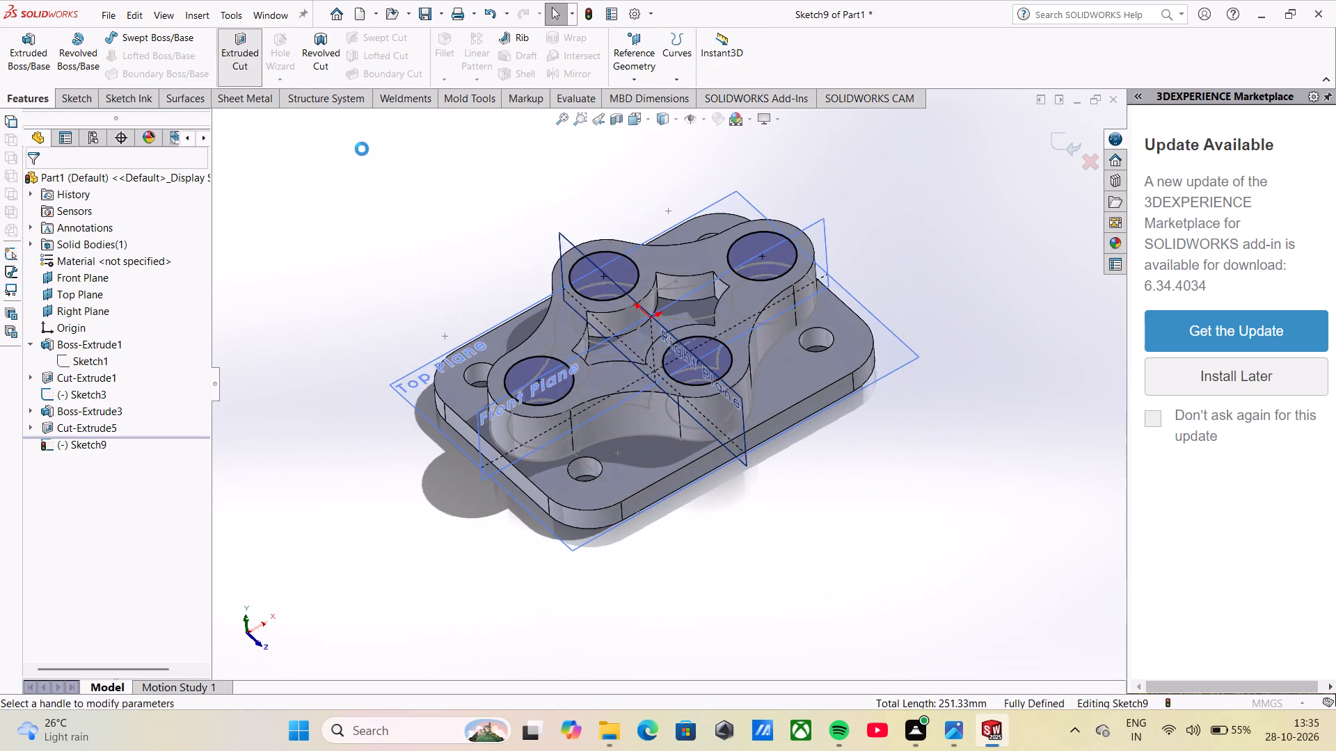
type("12.5")
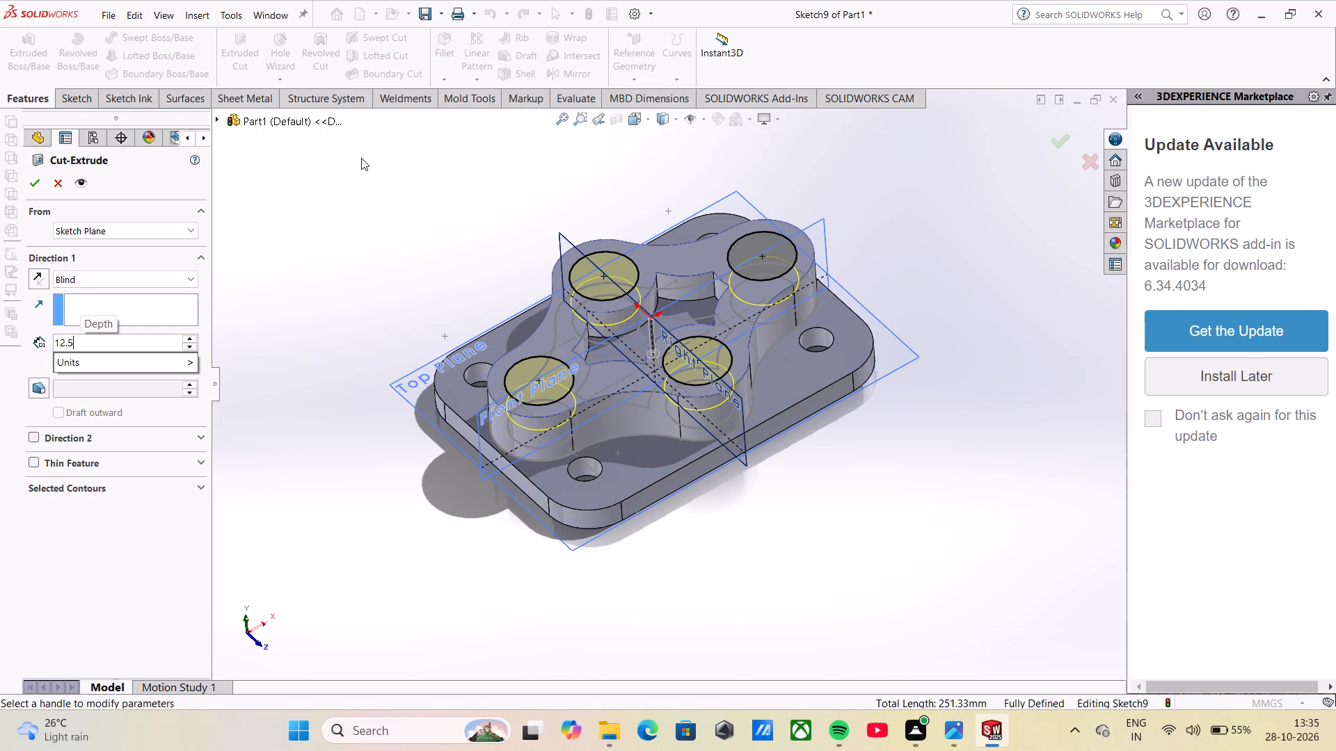
left_click_drag(156, 341, 32, 369)
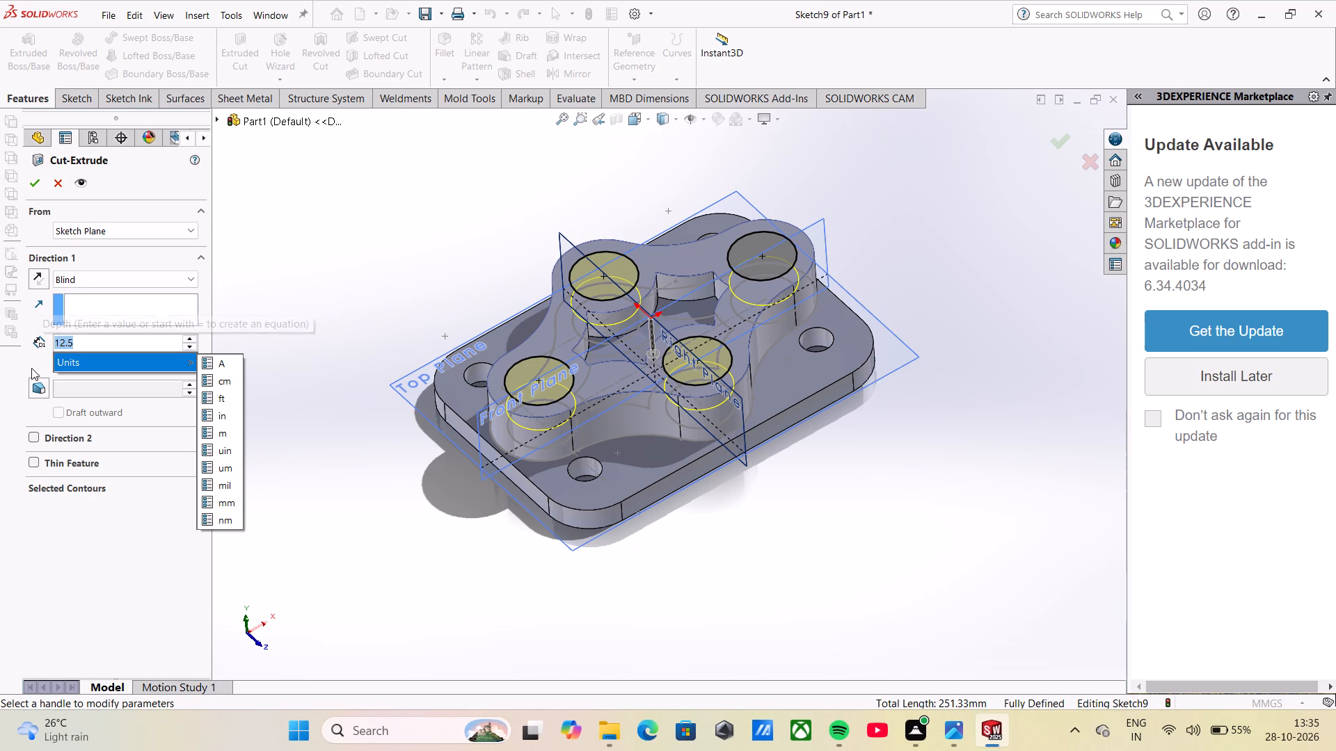
type("17")
type(".5")
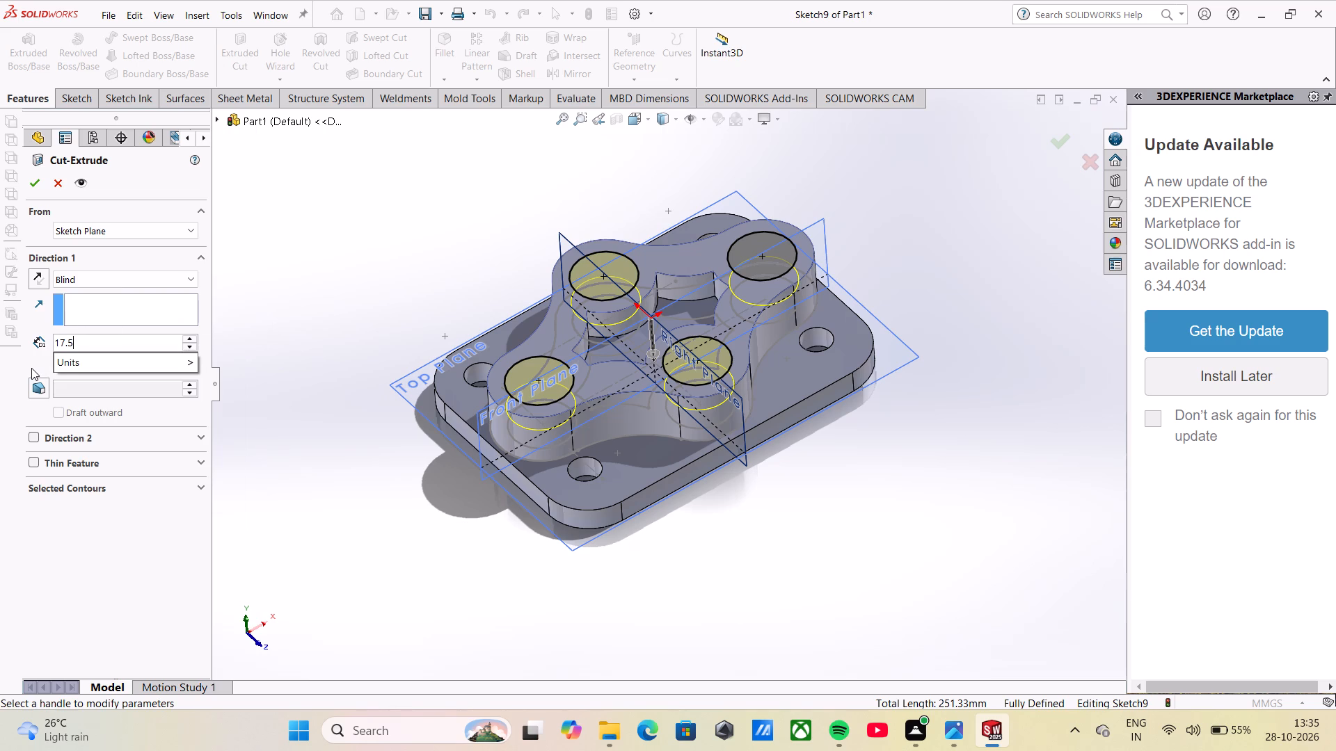
key("Return")
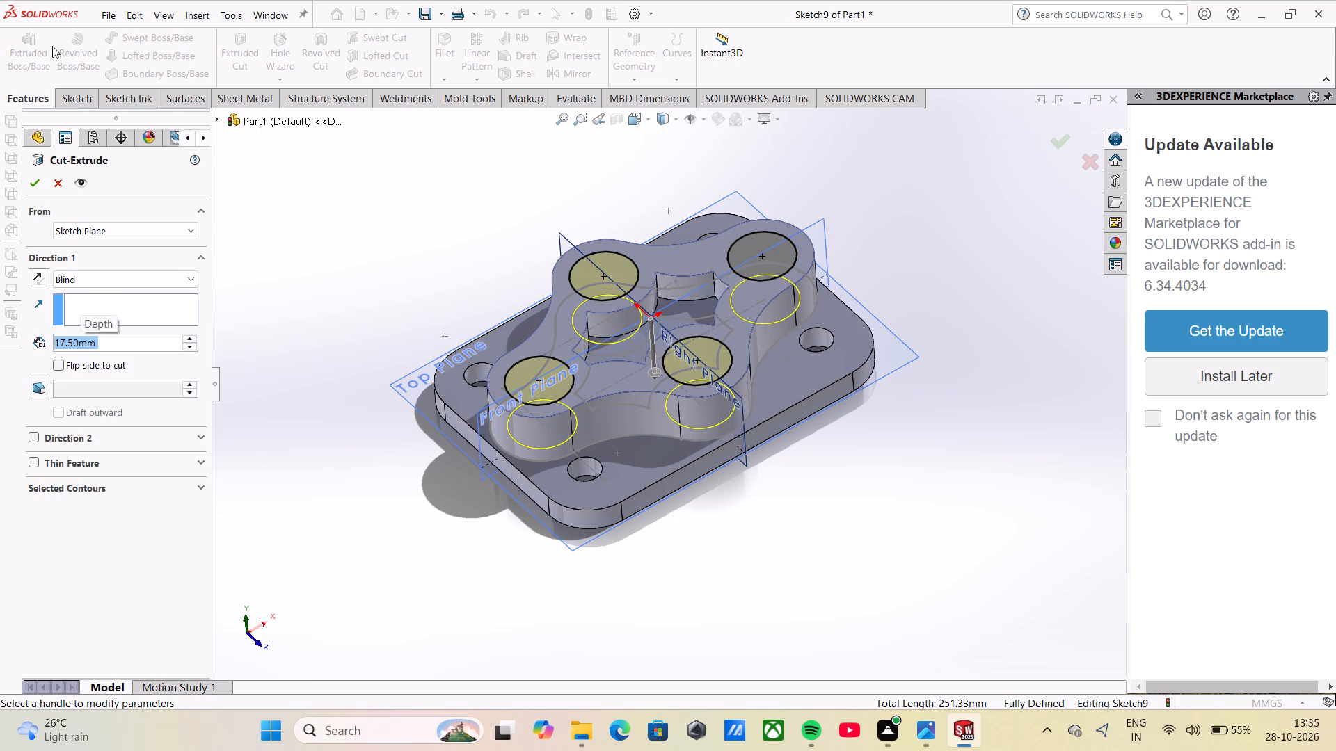
left_click(27, 181)
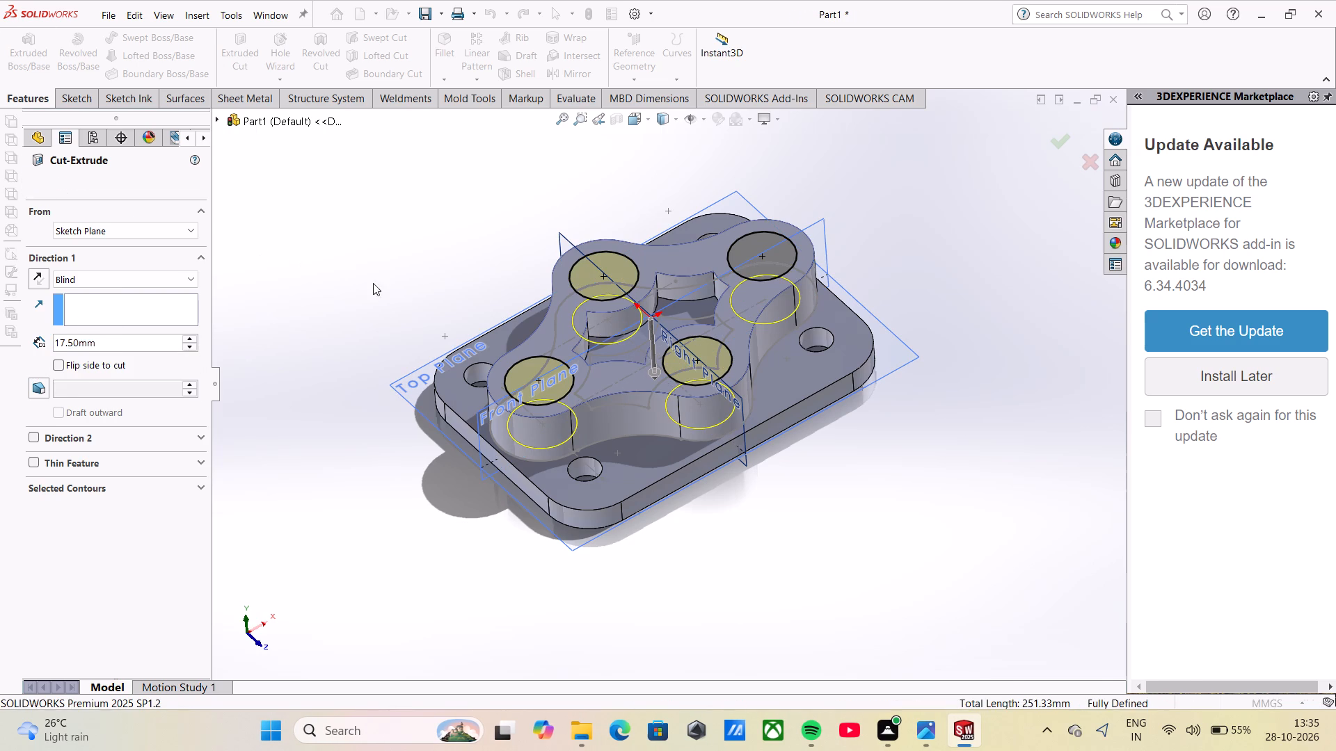
middle_click_drag(548, 324, 572, 336)
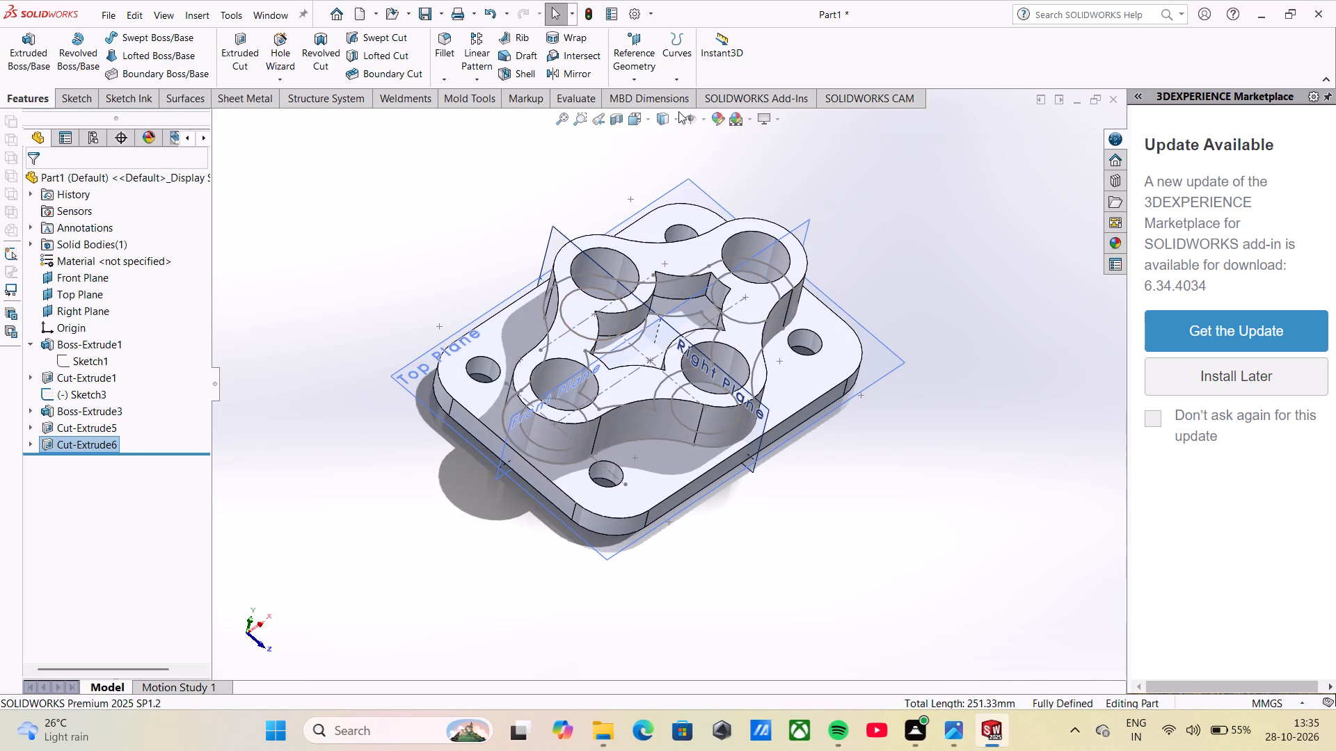
Hide the reference planes and sketches in the graphics view to show only the solid part.
left_click(689, 115)
middle_click_drag(824, 356, 808, 378)
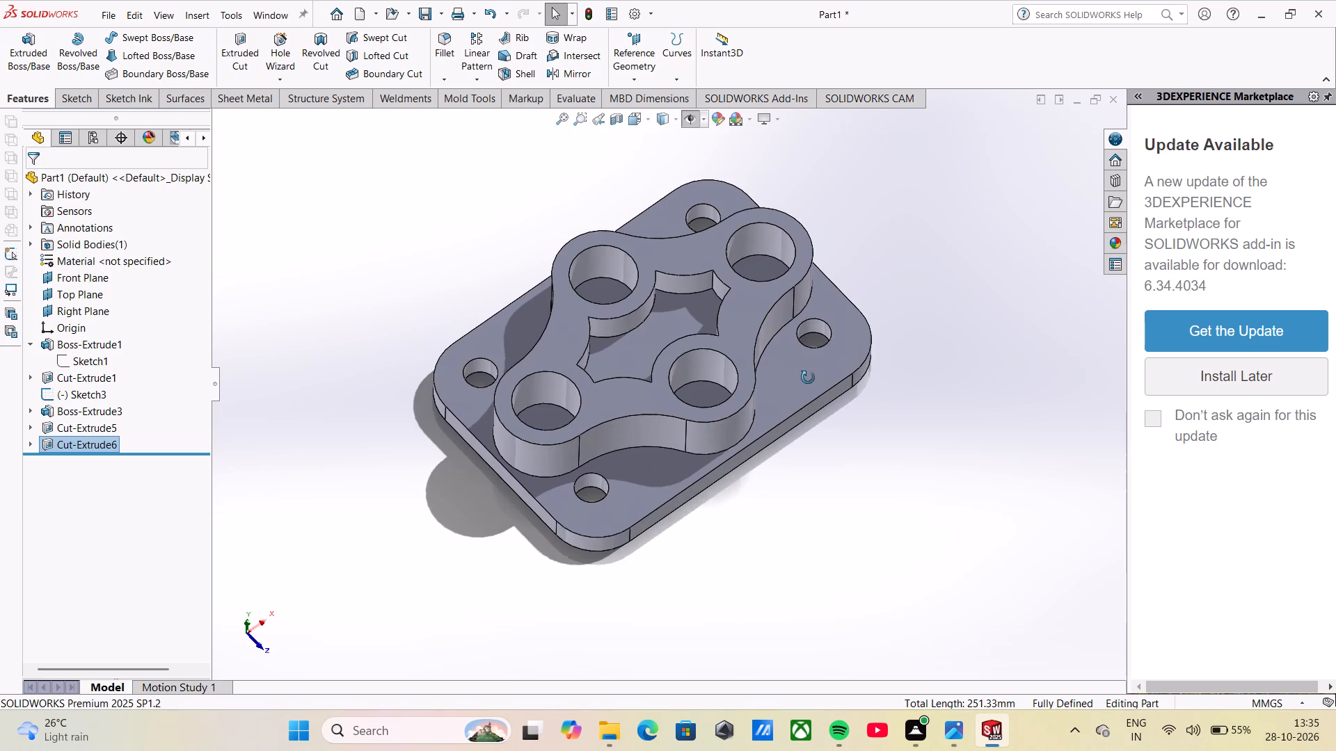
middle_click_drag(808, 378, 807, 366)
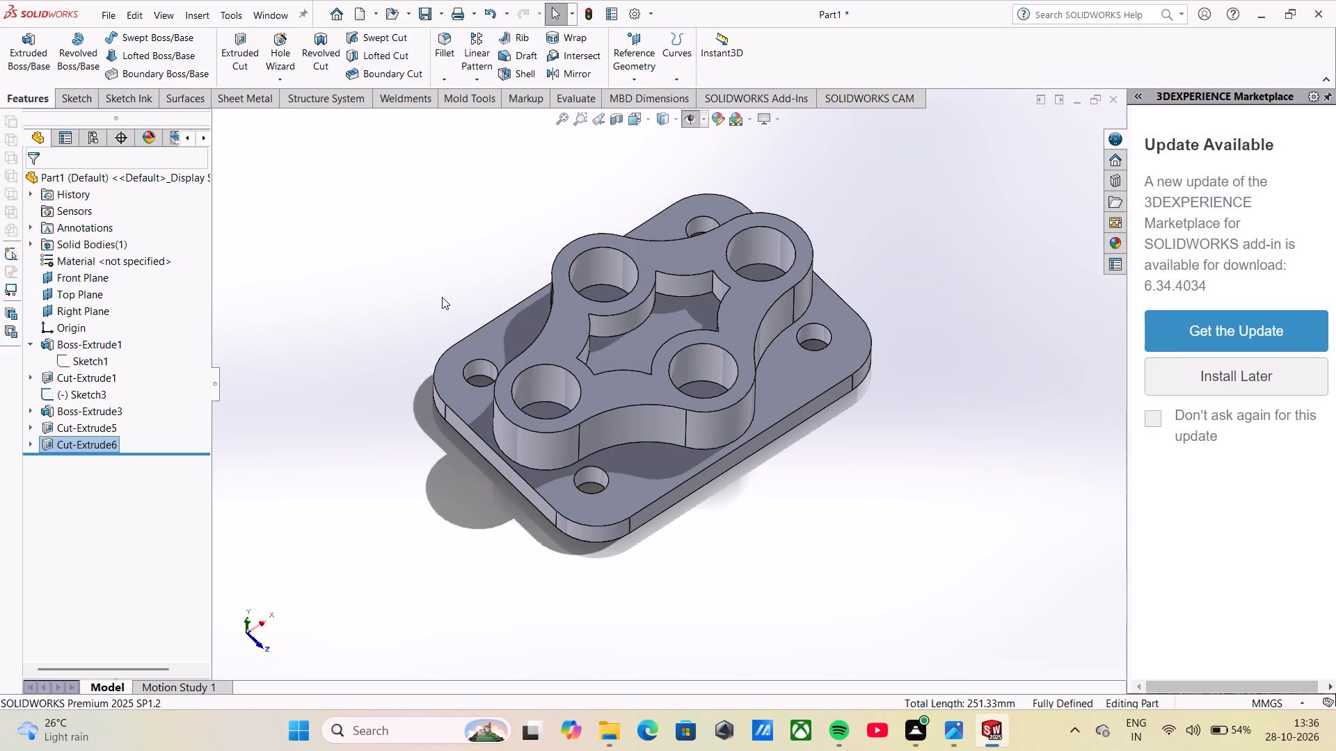
Fillet the eight bottom edges of the star-shaped cut with a symmetric 10 mm radius.
scroll(442, 297, "down", 1)
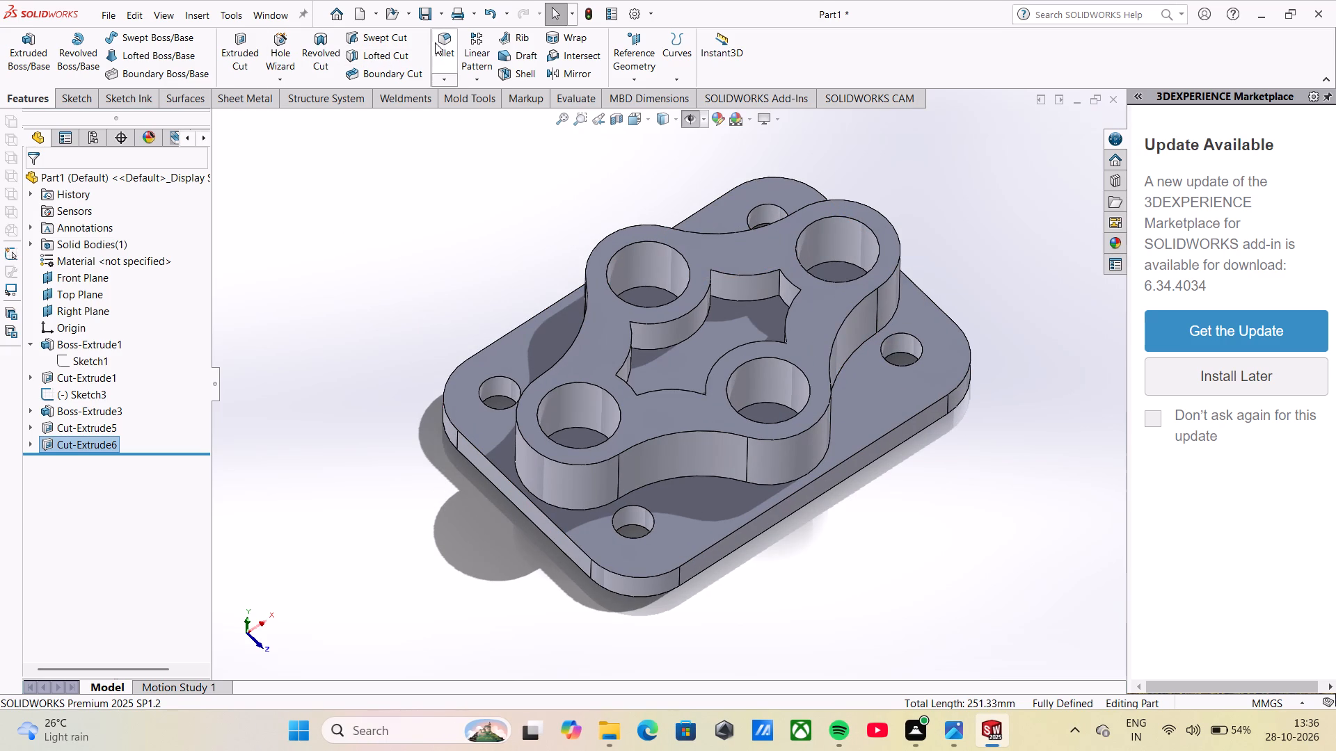
left_click(438, 42)
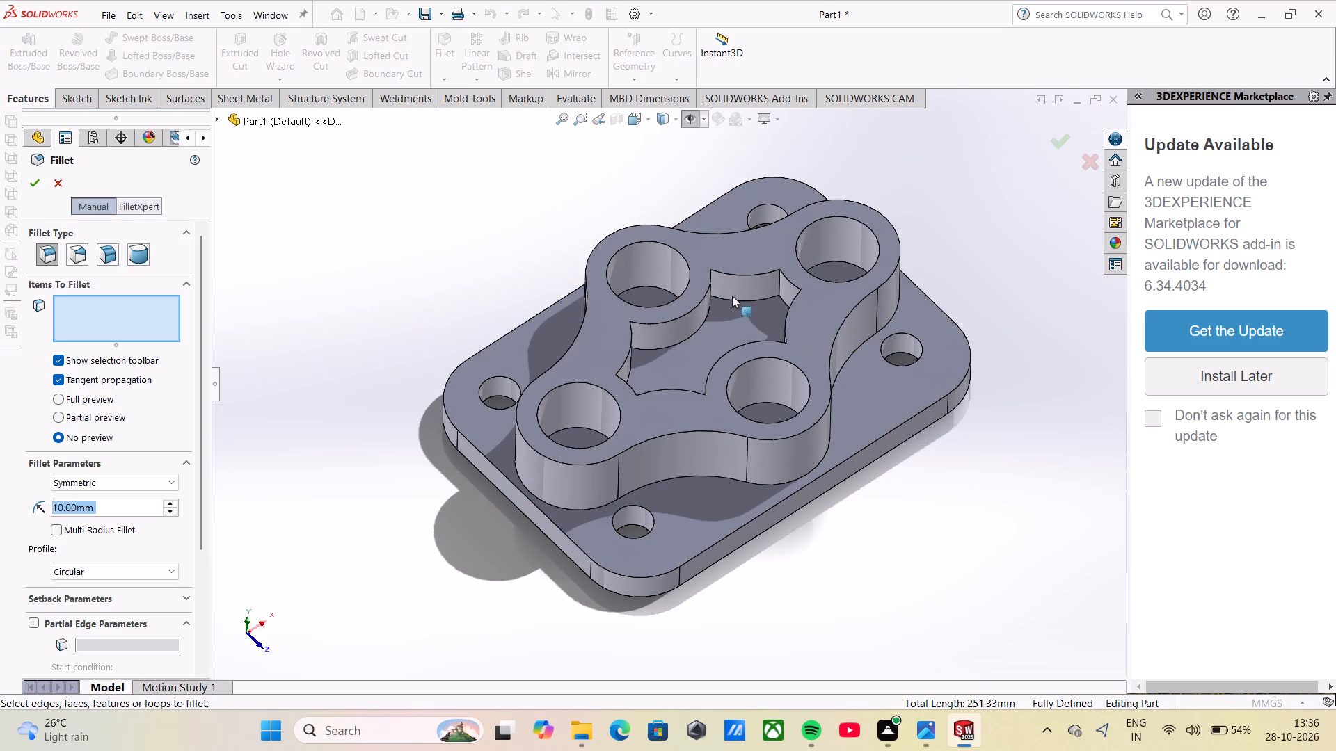
left_click(732, 300)
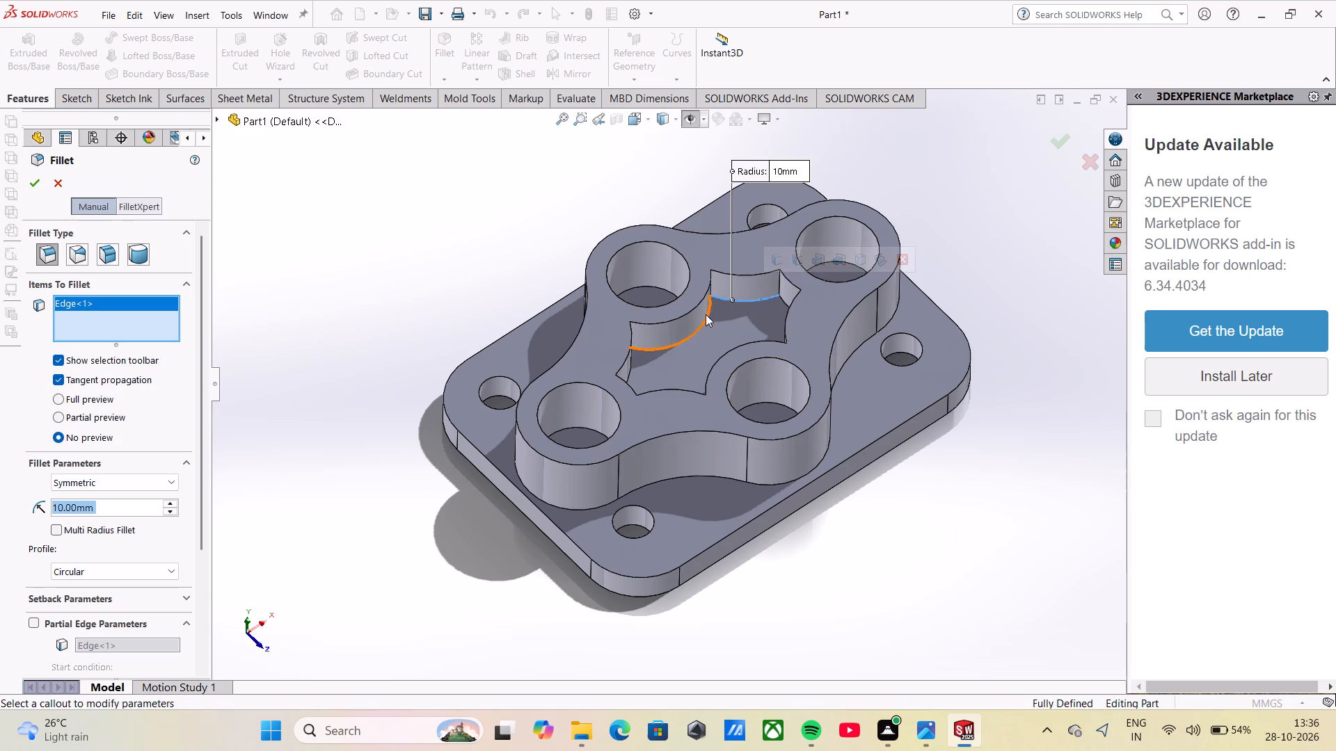
scroll(705, 318, "down", 4)
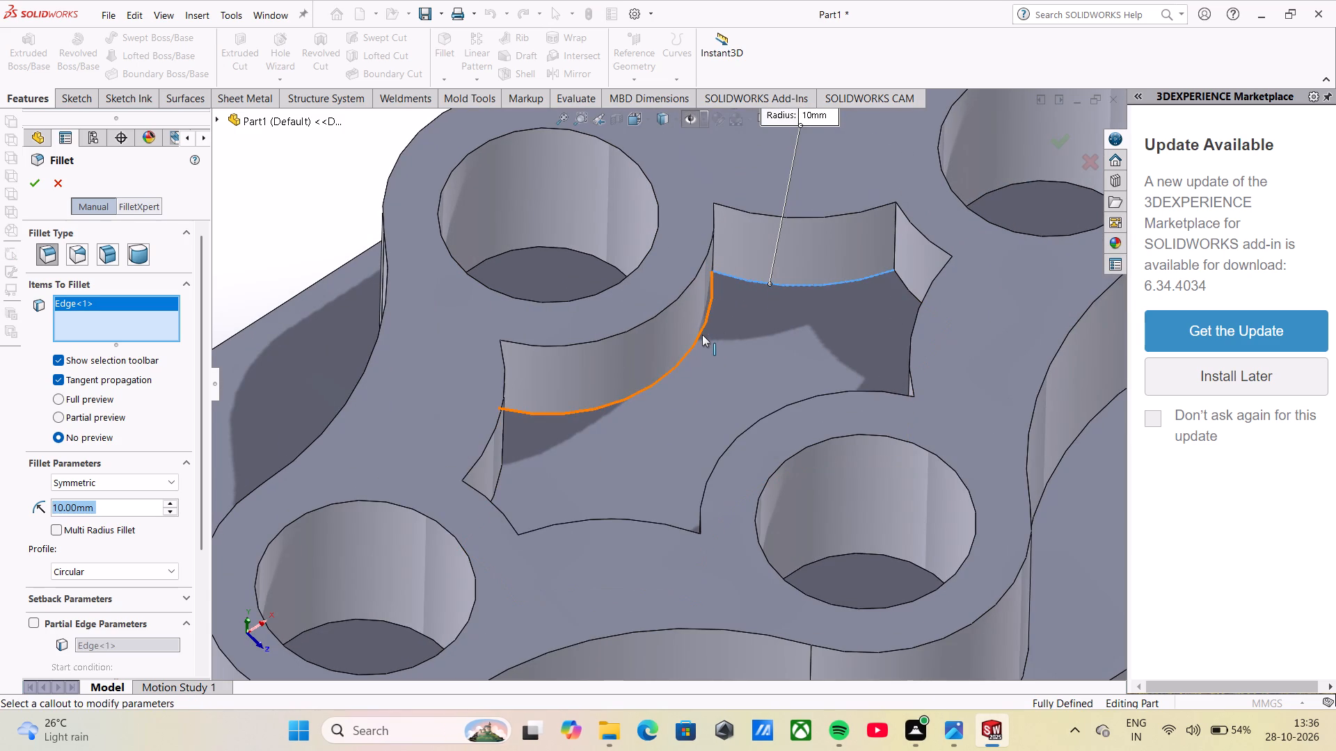
left_click(702, 334)
middle_click_drag(722, 332, 707, 332)
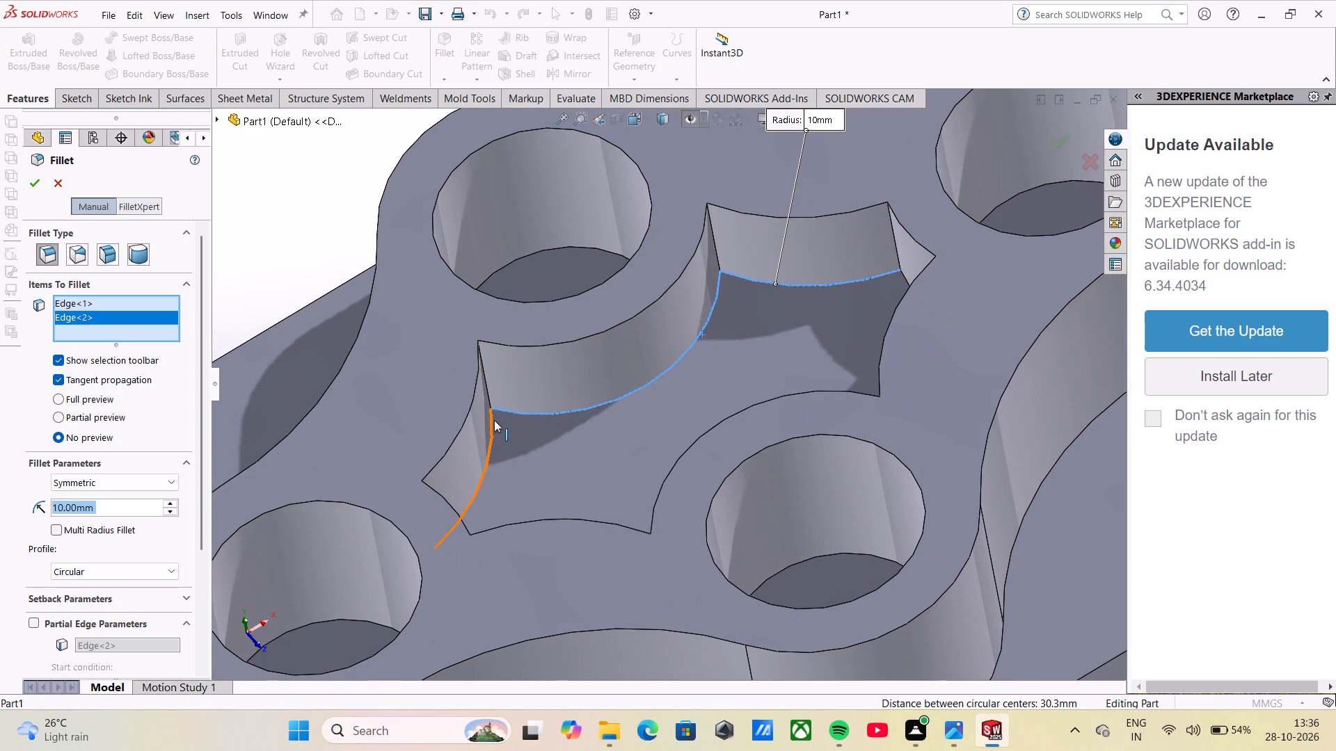
left_click(494, 421)
middle_click_drag(518, 481, 547, 551)
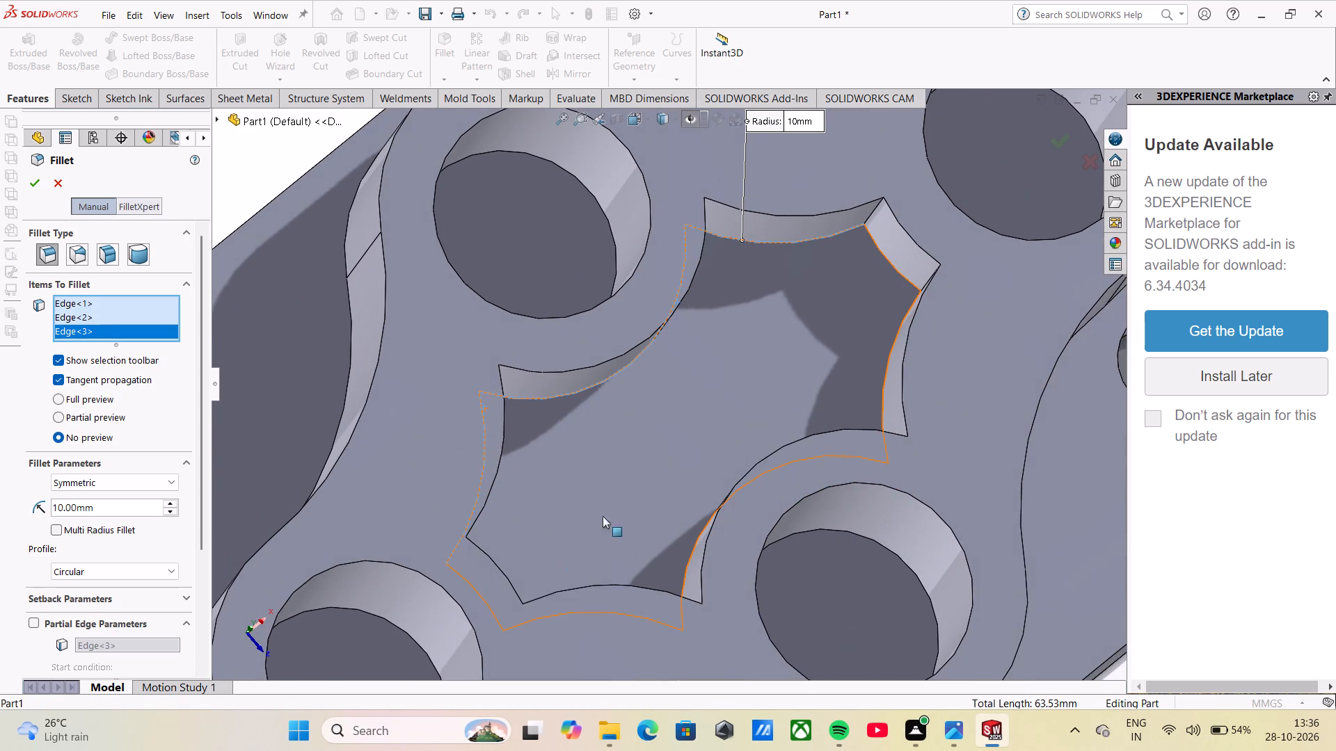
left_click(884, 259)
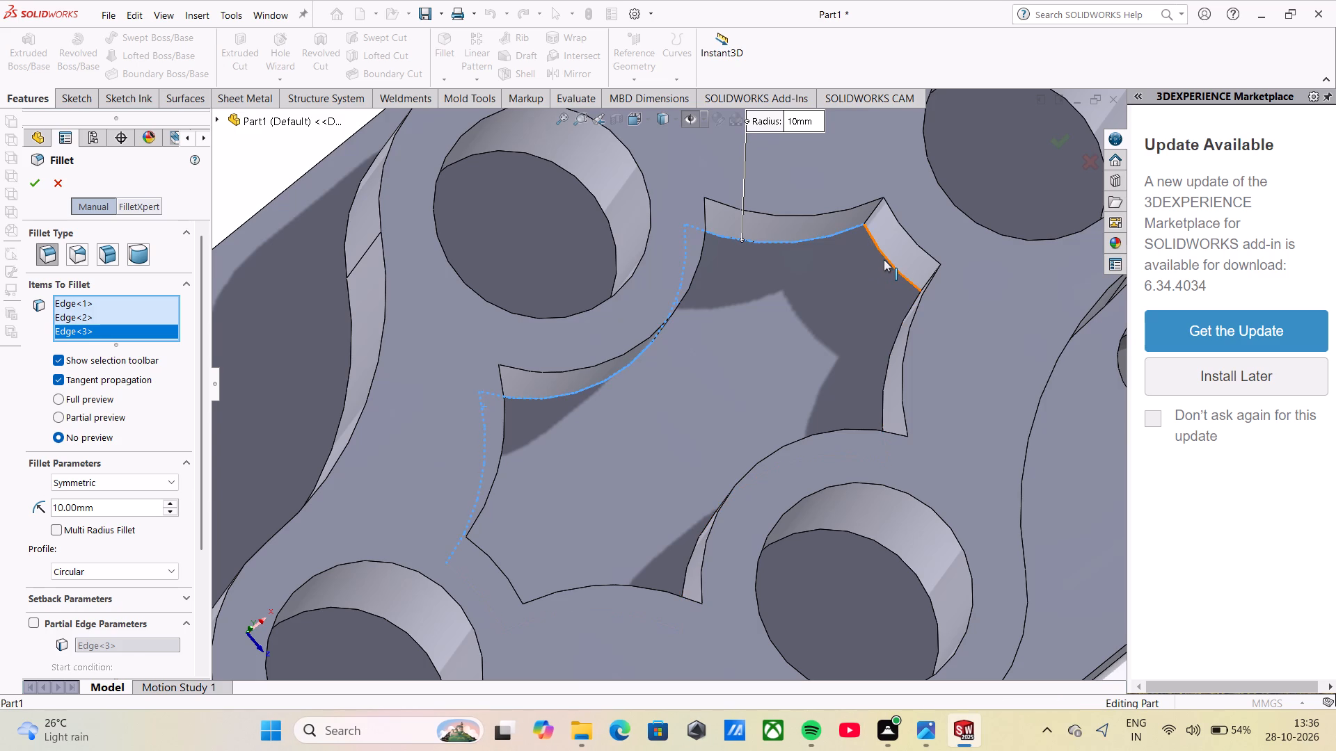
middle_click_drag(845, 308, 880, 366)
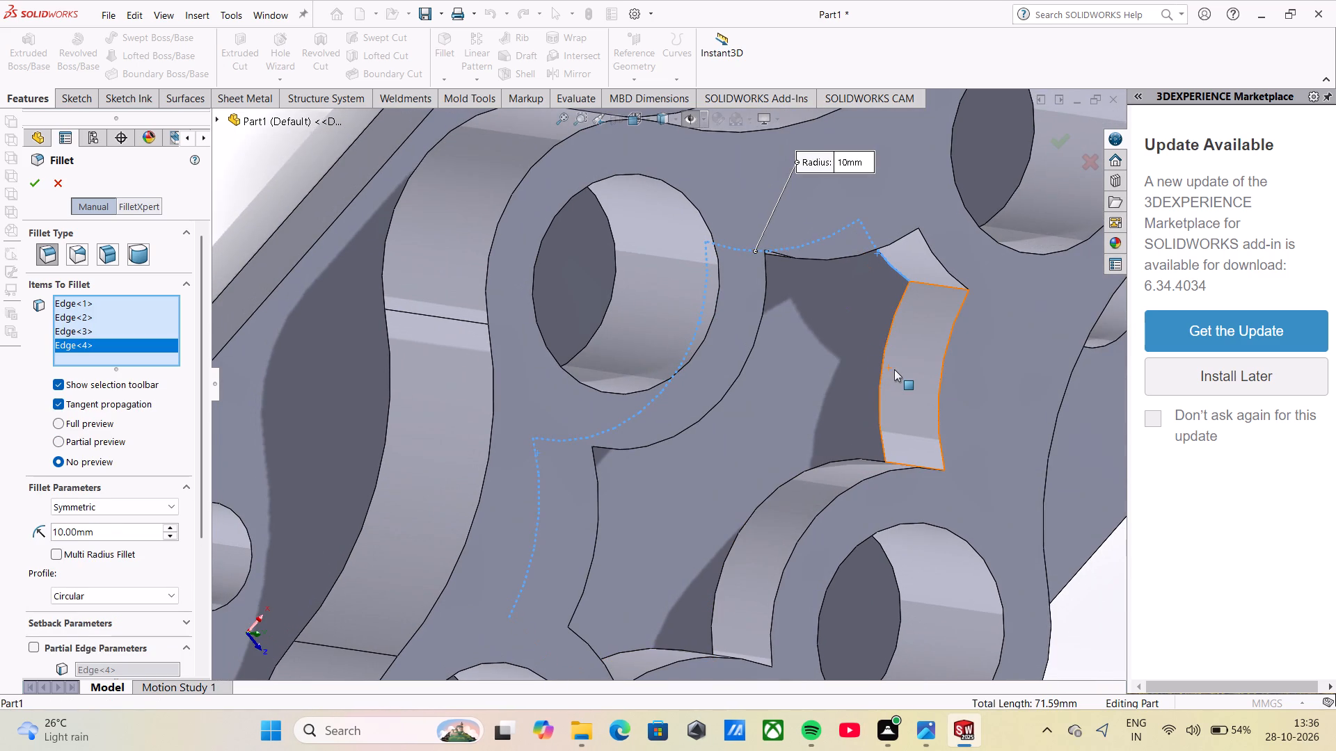
left_click(877, 386)
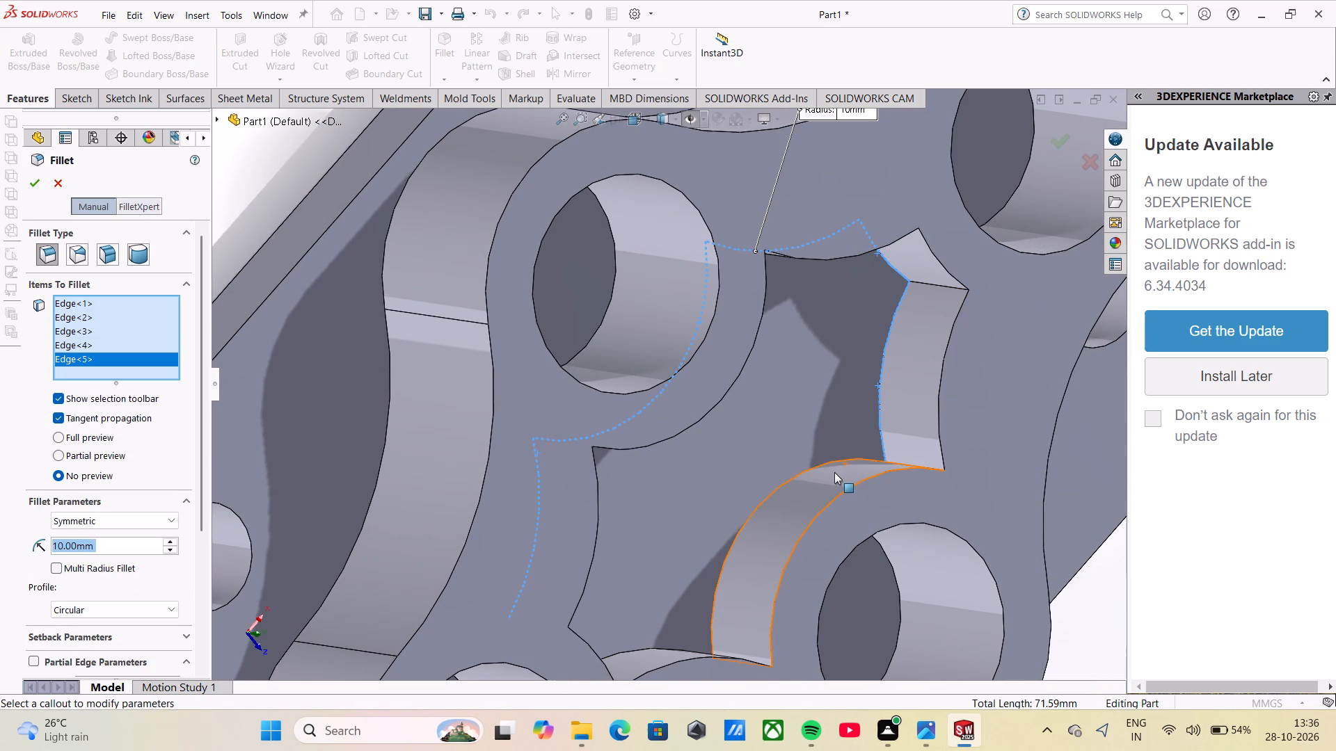
left_click(823, 463)
scroll(806, 474, "up", 2)
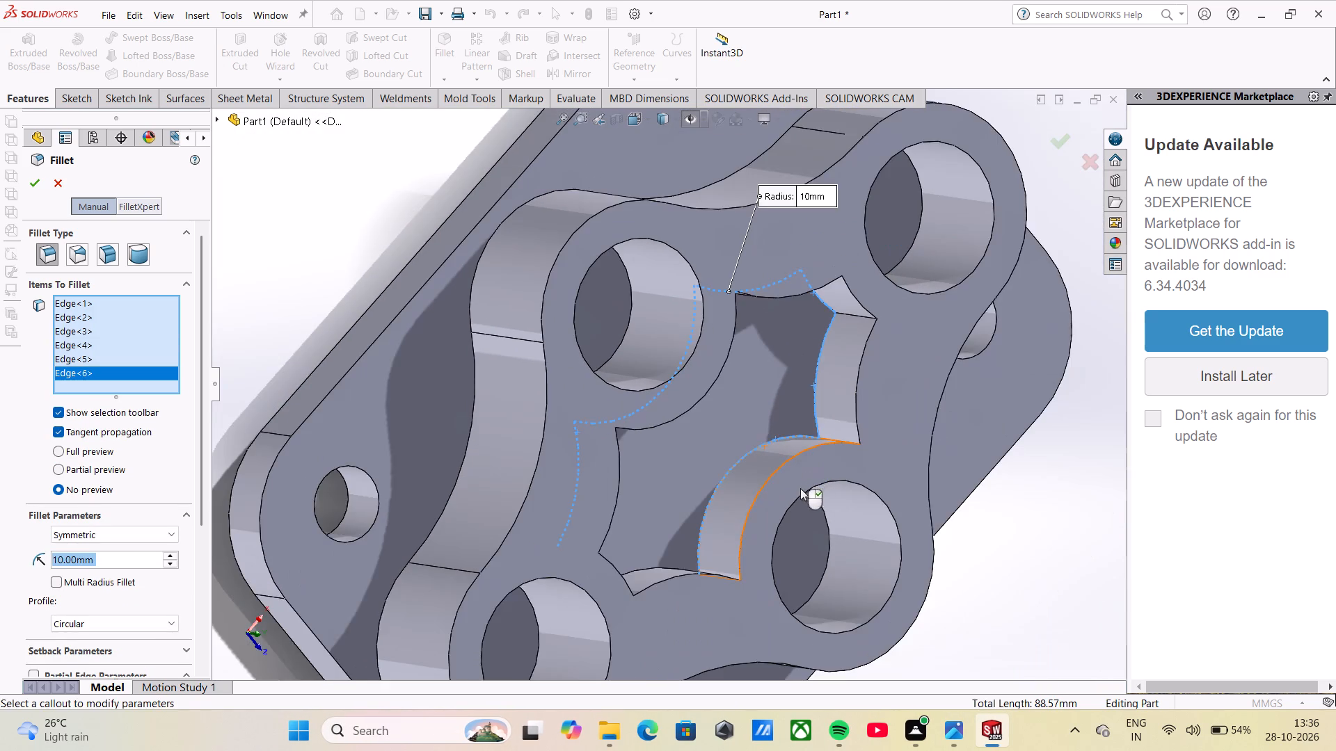
middle_click_drag(799, 492, 770, 540)
left_click(681, 552)
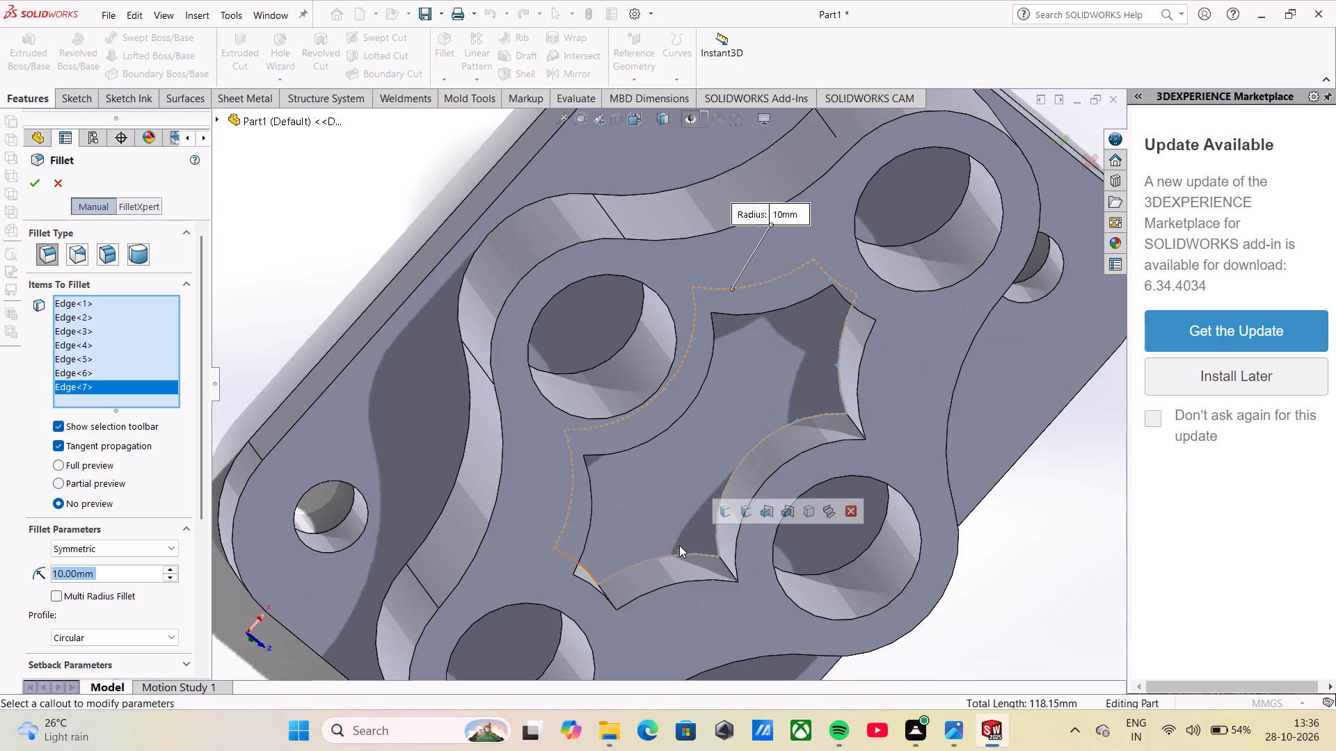
middle_click_drag(679, 545, 641, 551)
left_click(581, 563)
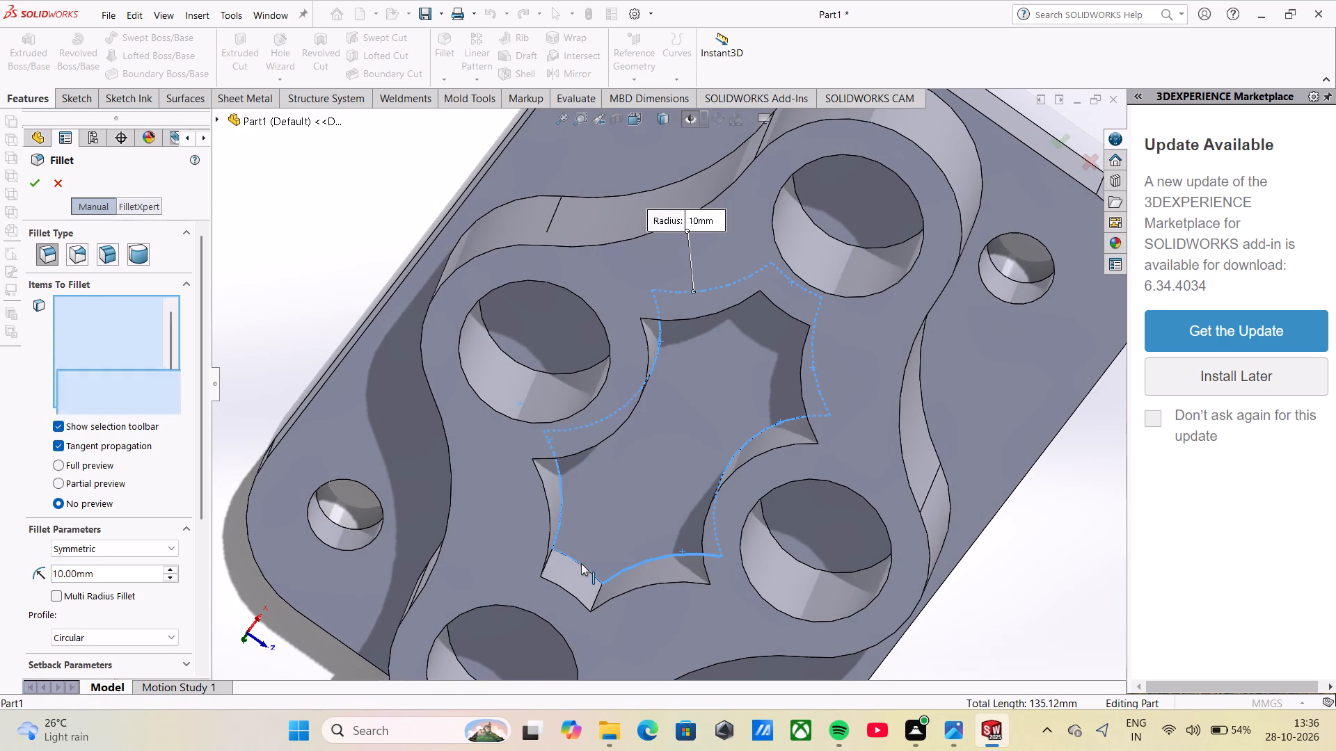
left_click(26, 175)
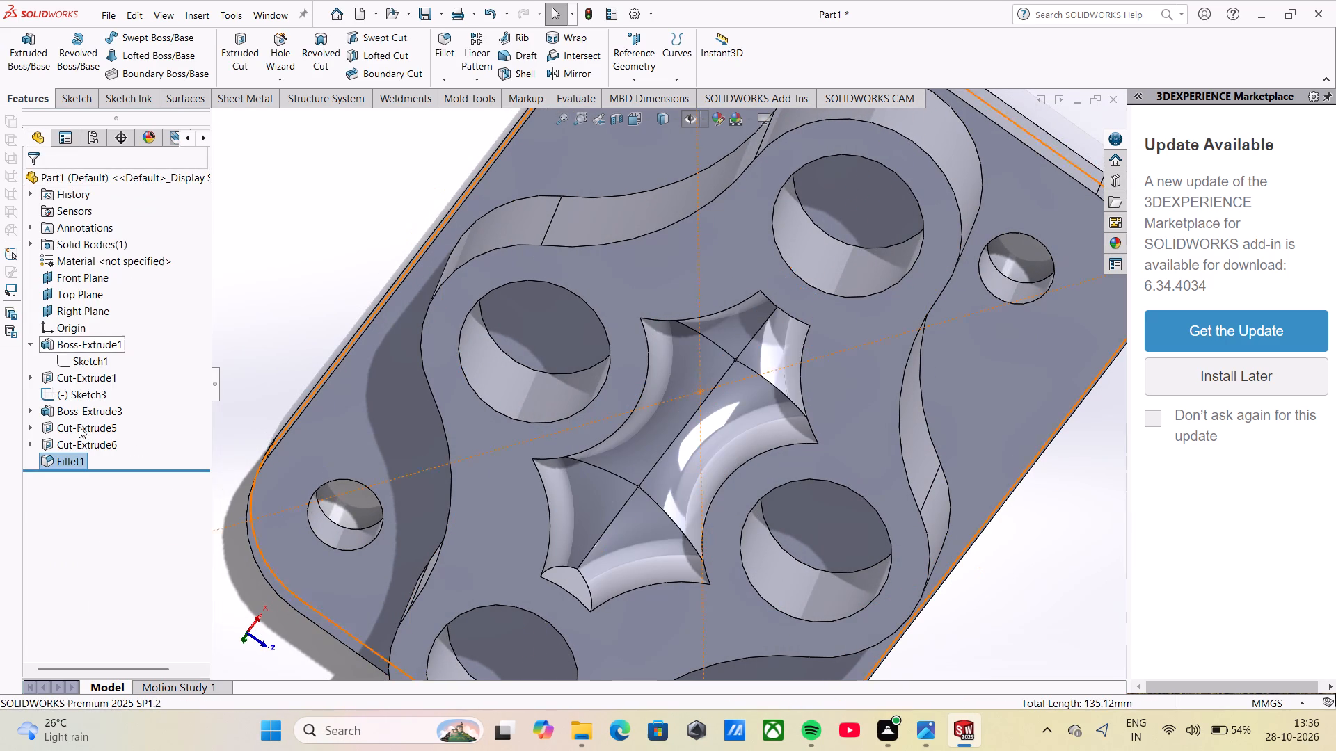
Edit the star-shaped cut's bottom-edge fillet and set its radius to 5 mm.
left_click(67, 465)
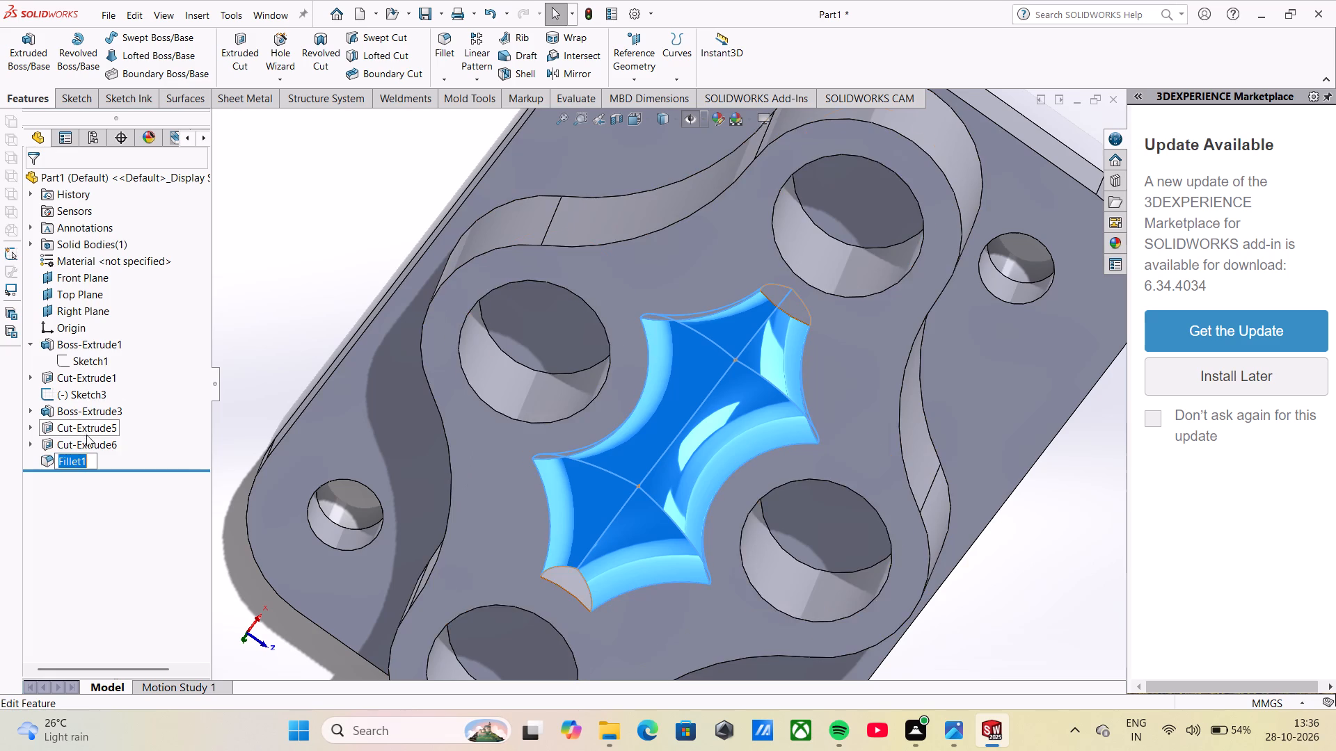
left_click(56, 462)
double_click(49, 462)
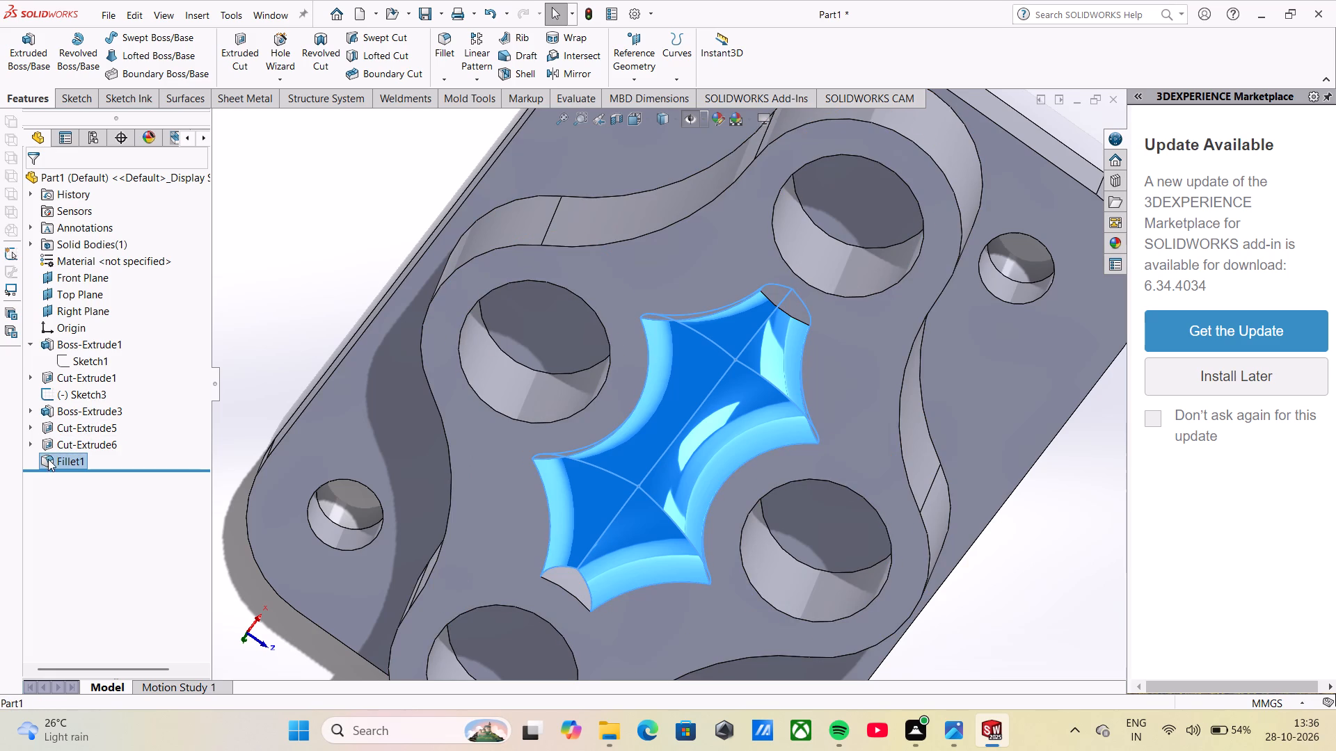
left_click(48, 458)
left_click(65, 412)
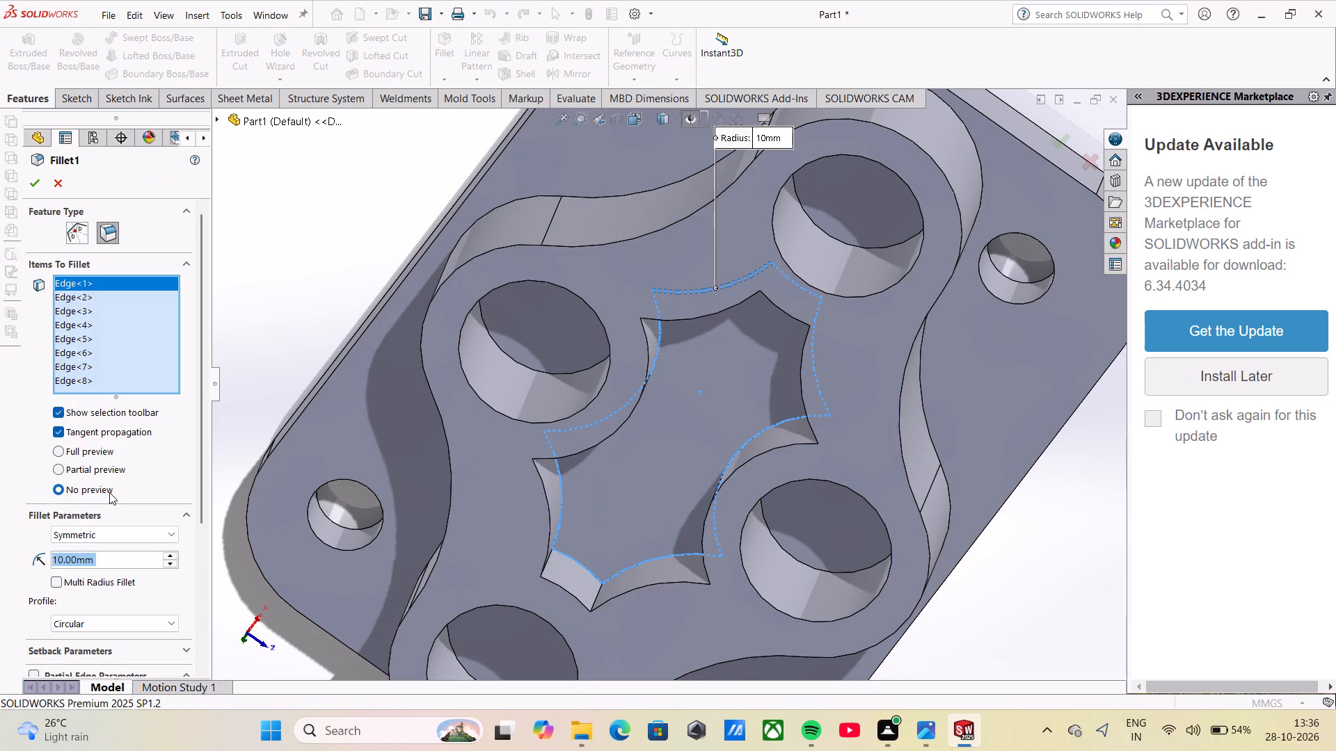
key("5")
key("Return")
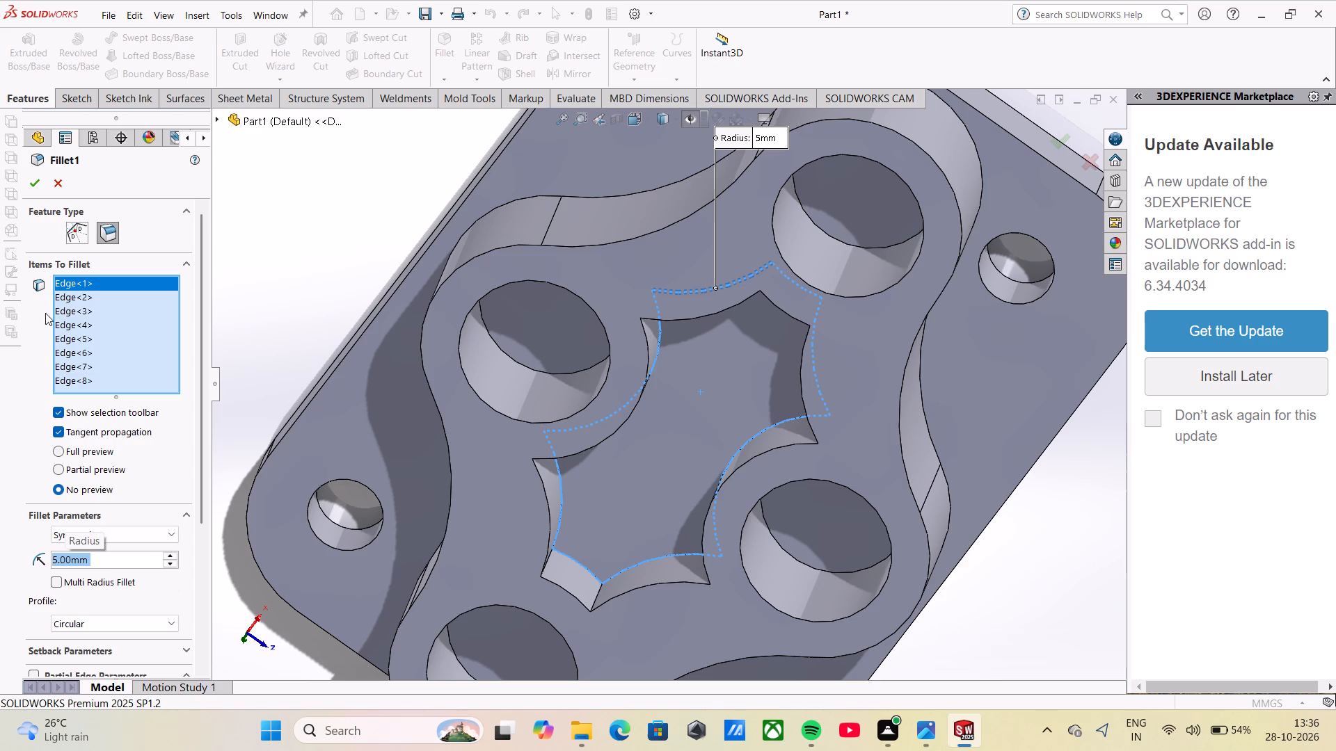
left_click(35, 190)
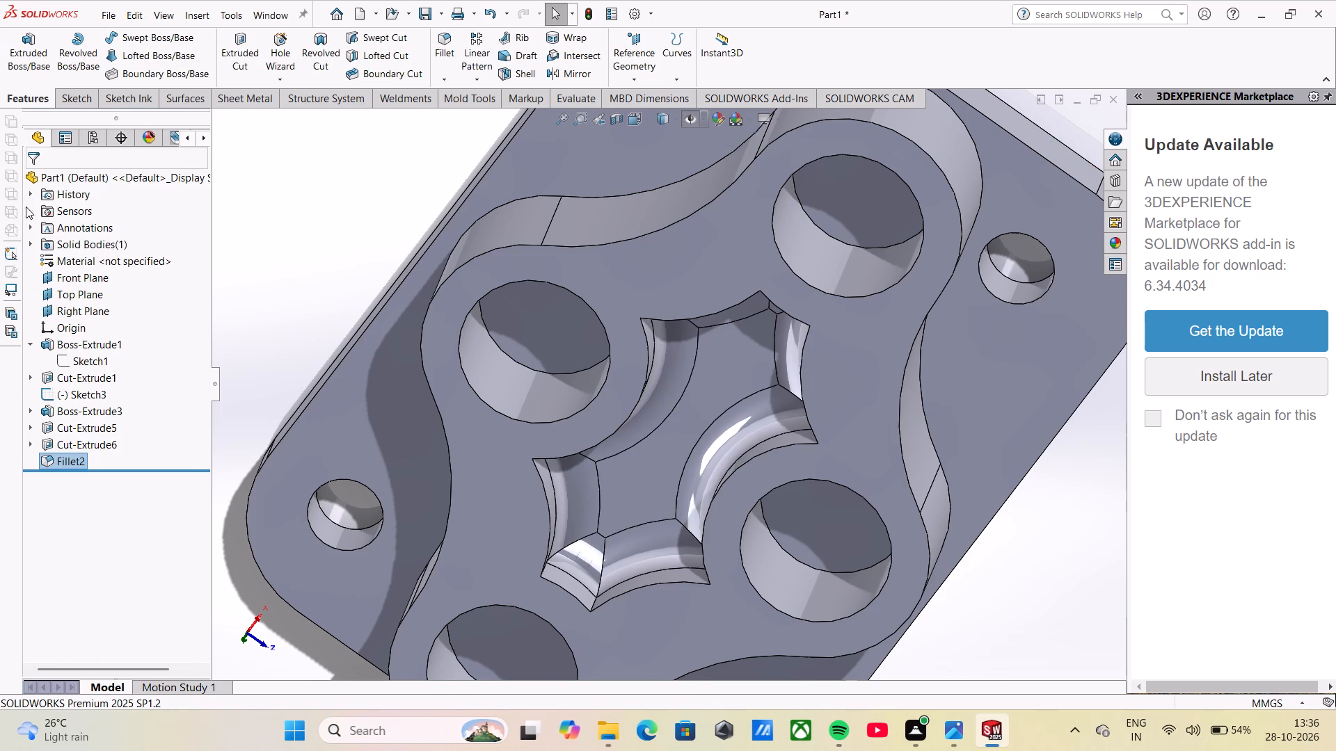
Edit the star-shaped cut's bottom-edge fillet and set its radius to 2 mm.
double_click(72, 462)
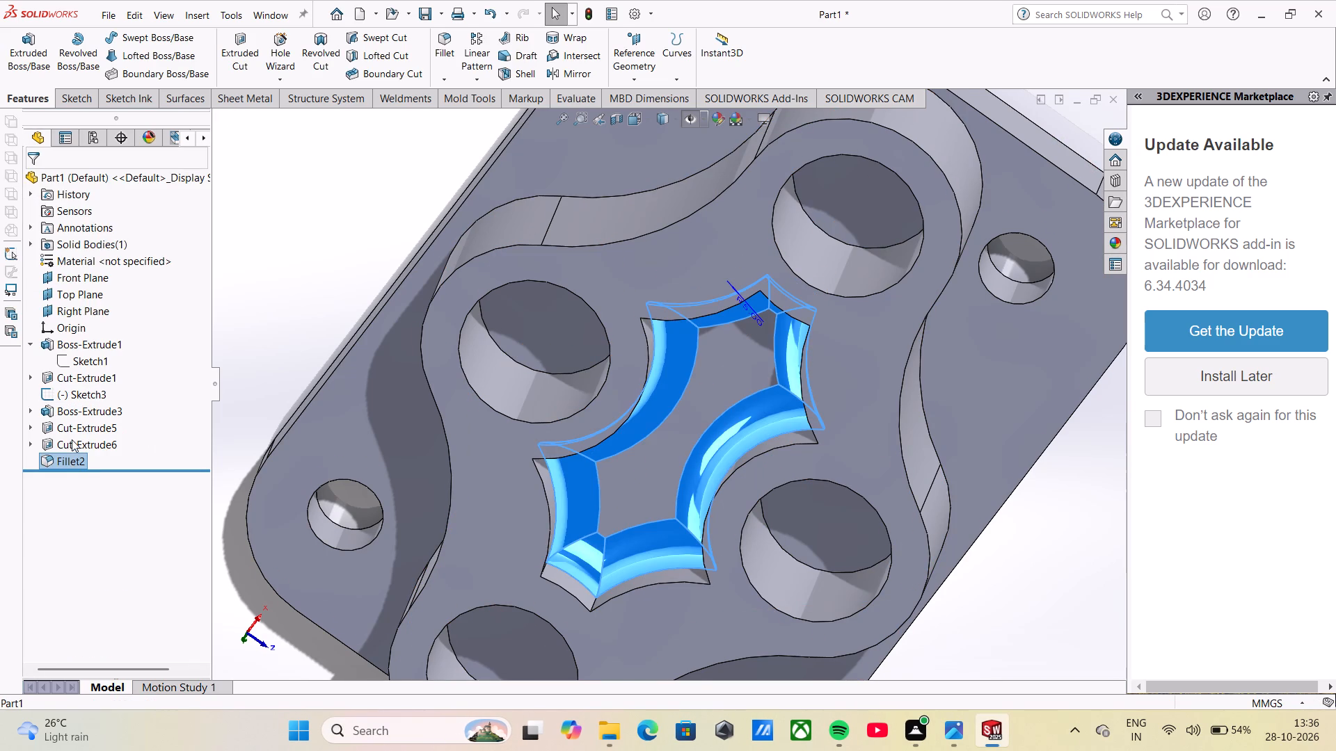
triple_click(61, 462)
right_click(57, 464)
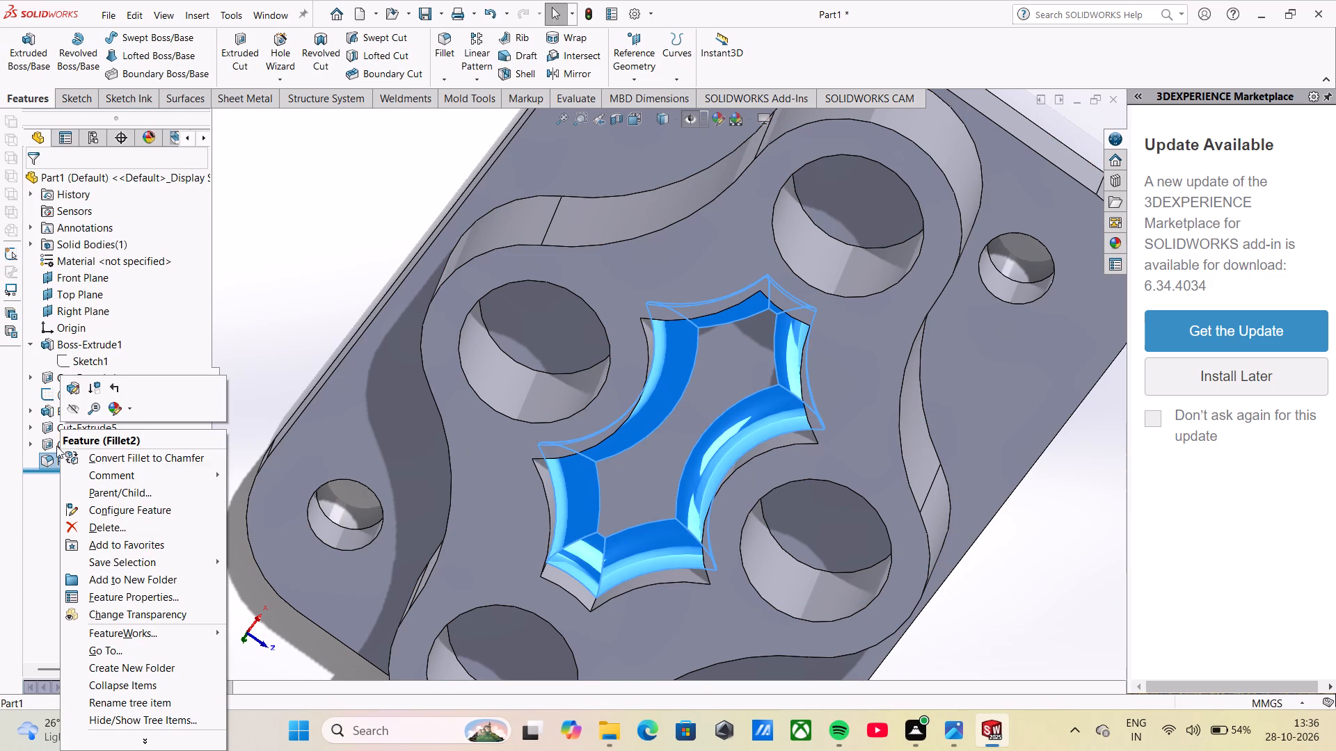
left_click(77, 385)
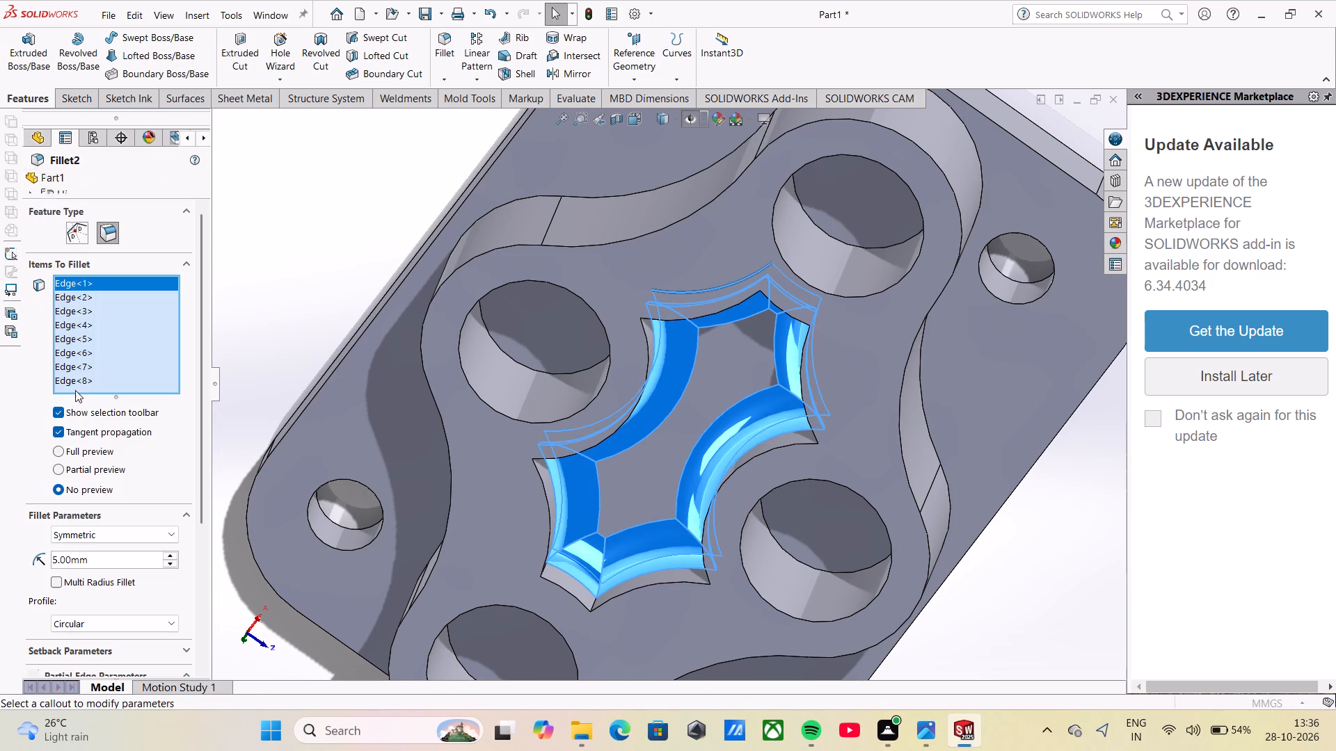
key("2")
key("Return")
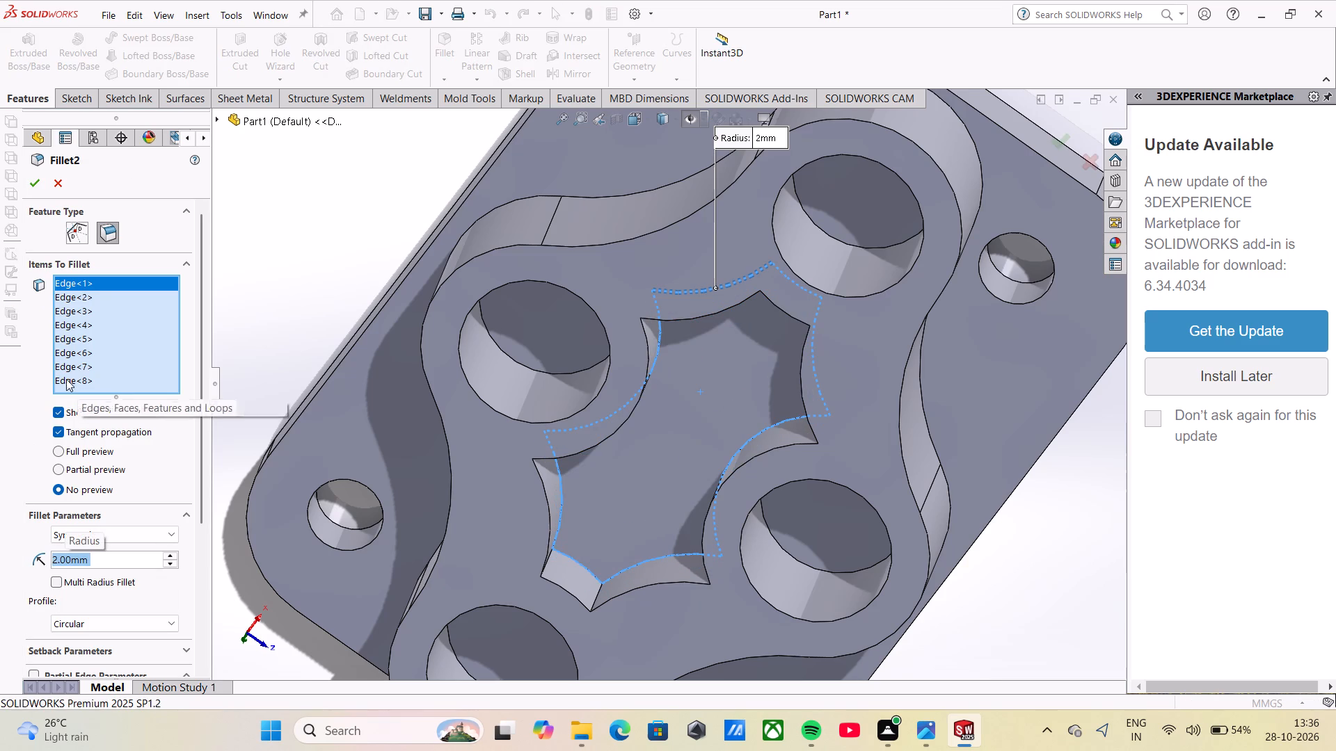
left_click(34, 178)
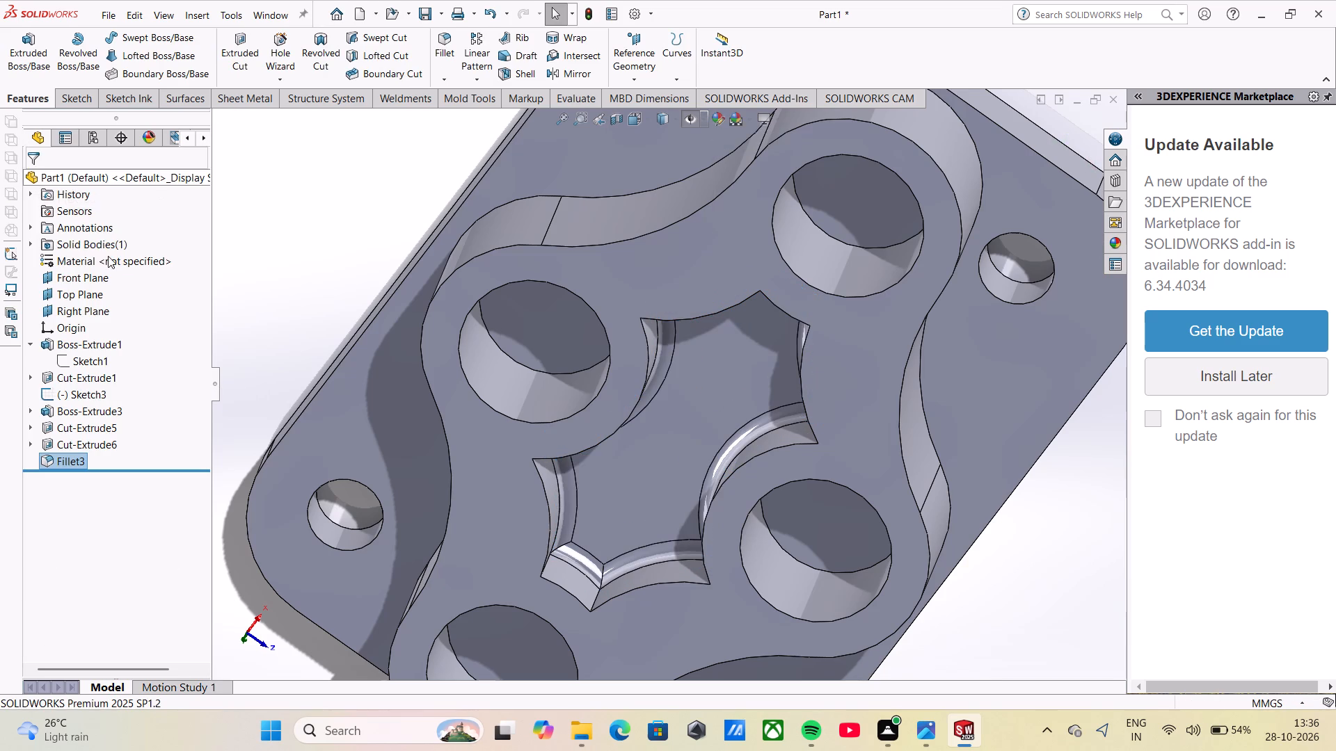
Save the part as 07 in the WORK FROM HOME folder on the Desktop, in SOLIDWORKS Part format.
middle_click_drag(499, 455, 520, 270)
scroll(645, 425, "up", 4)
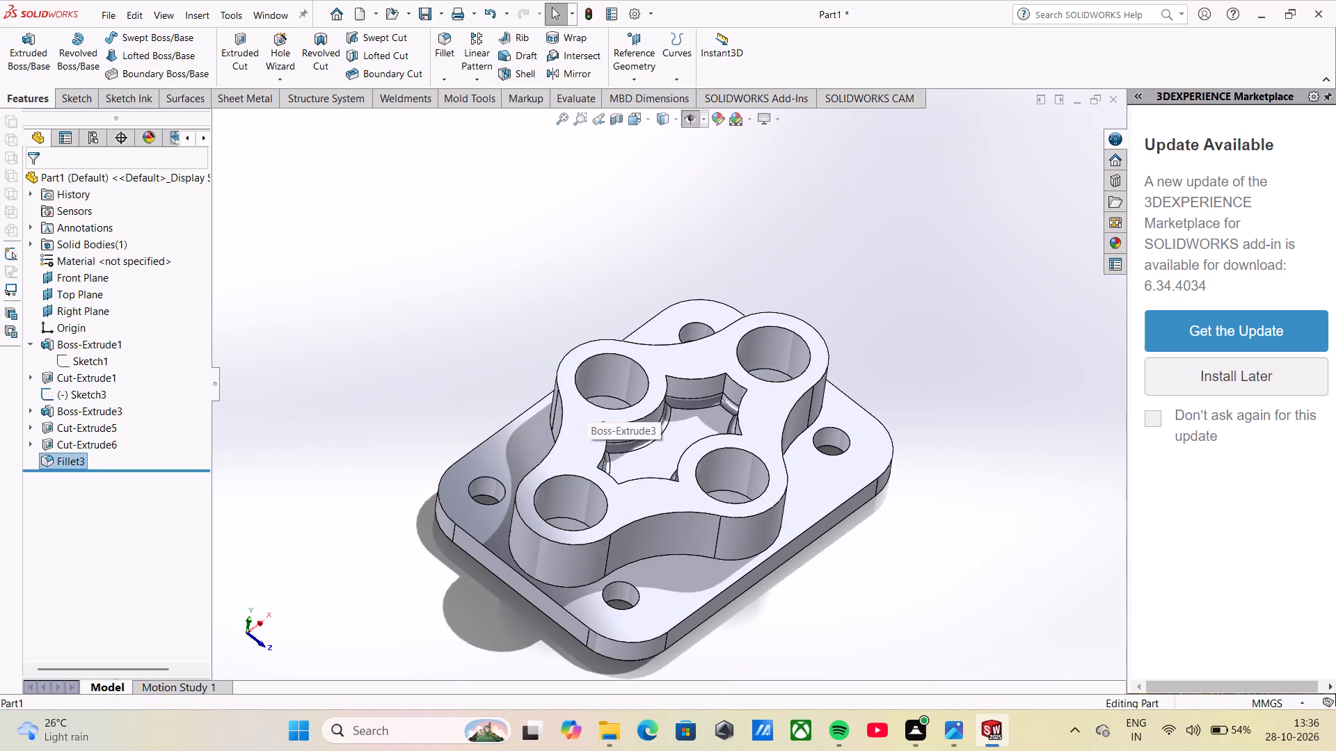
left_click(104, 13)
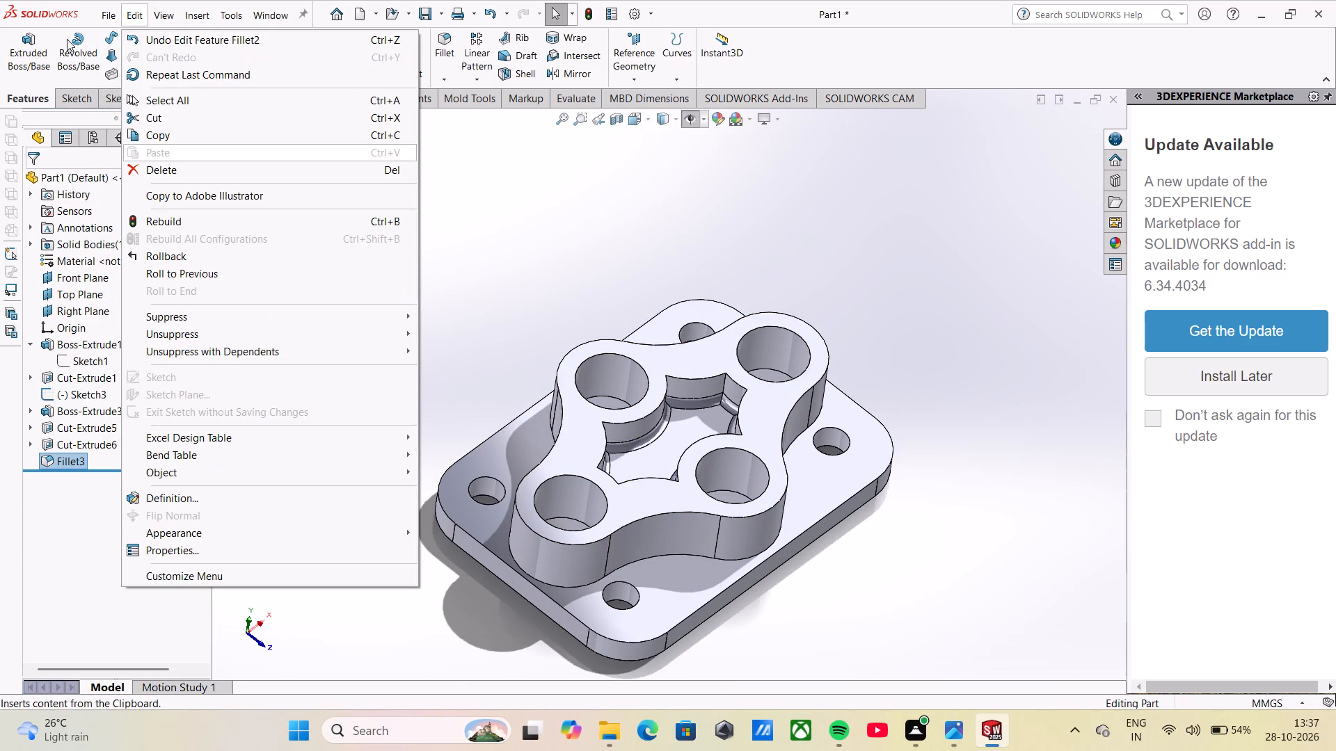
left_click(148, 197)
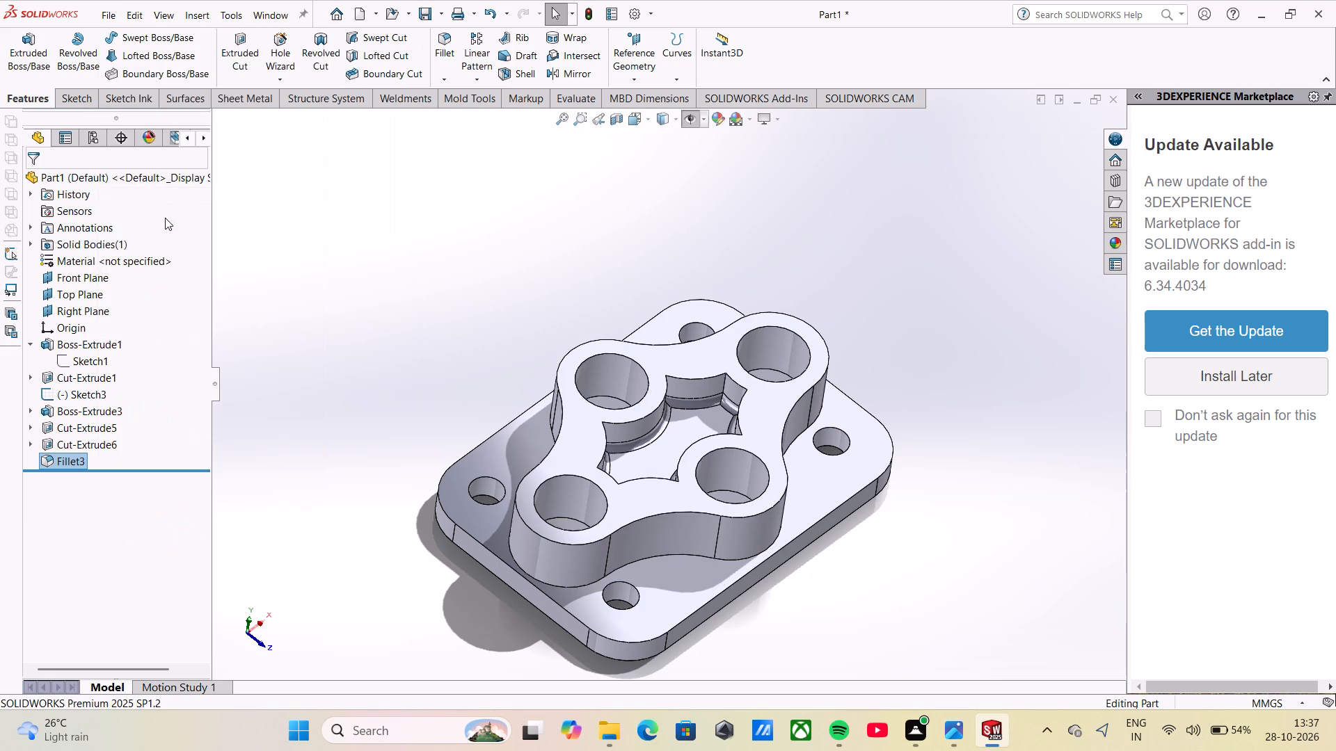
left_click(475, 300)
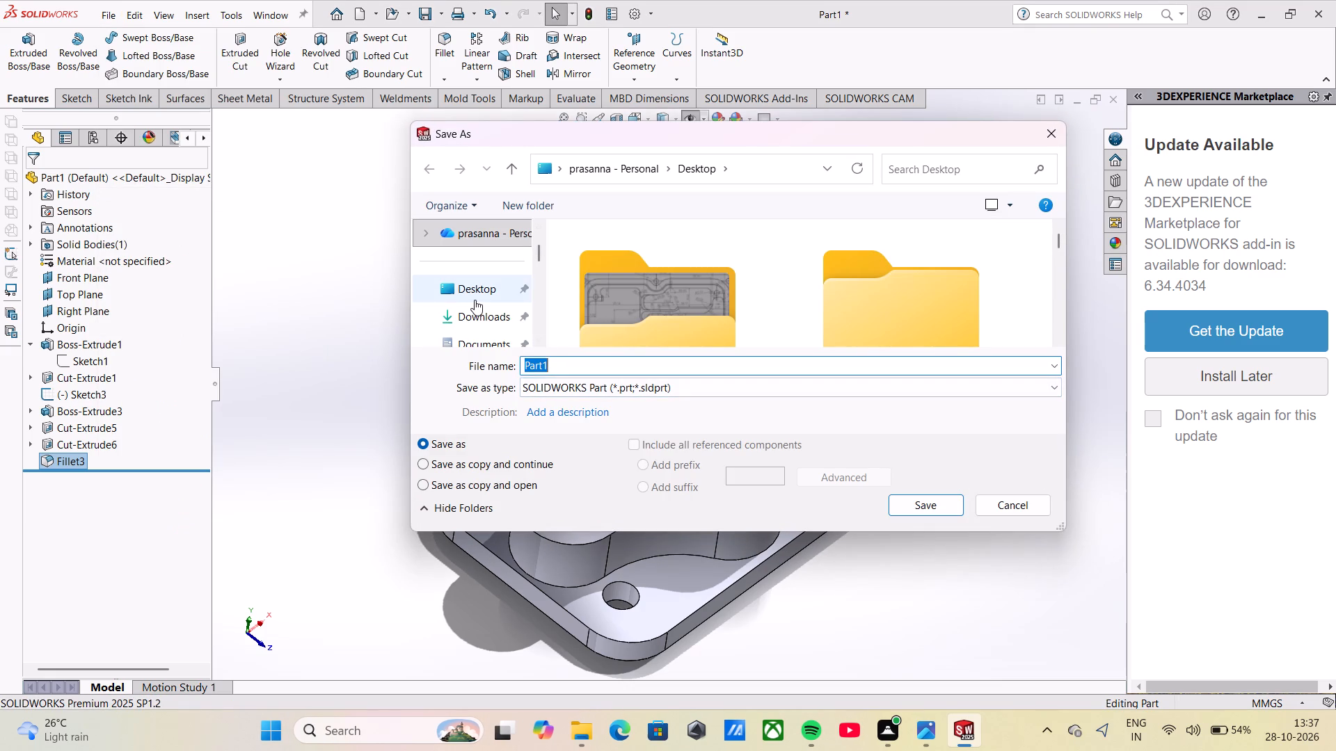
scroll(646, 295, "down", 2)
double_click(646, 295)
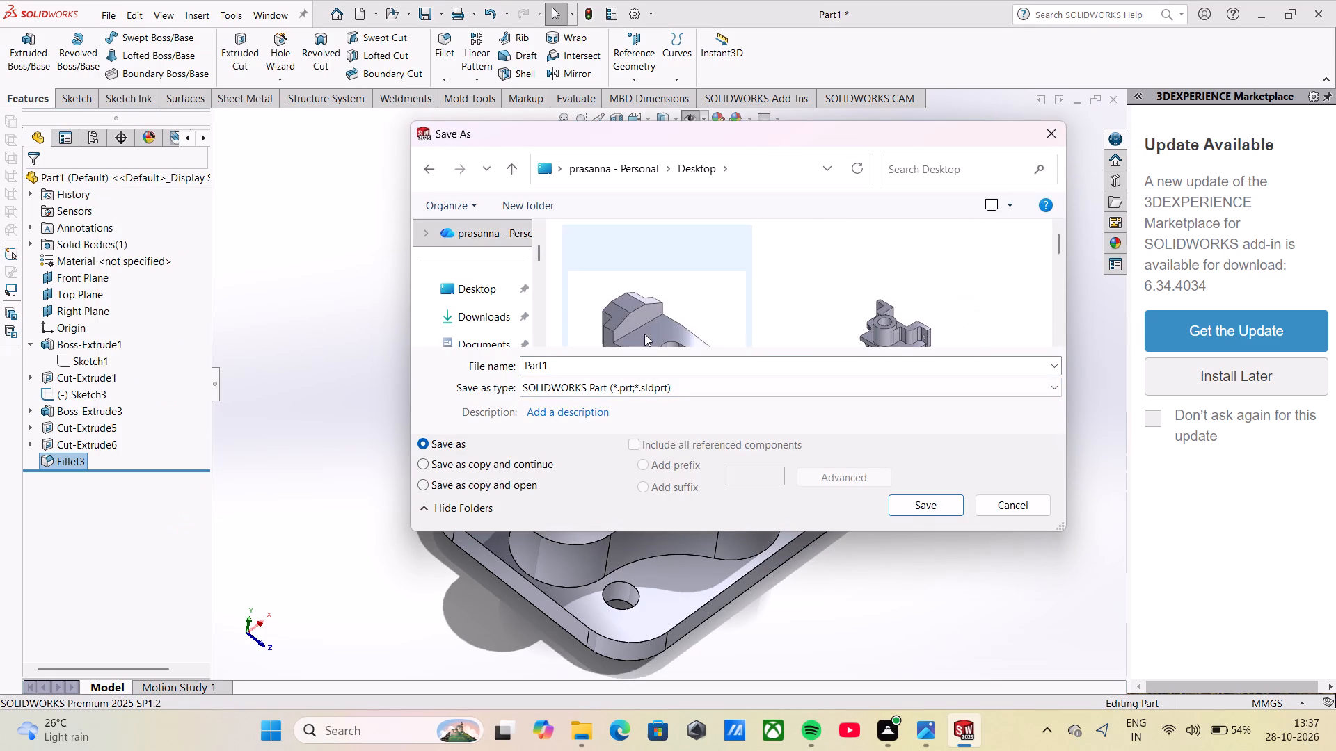
left_click_drag(628, 369, 424, 371)
type("06")
scroll(797, 289, "down", 1)
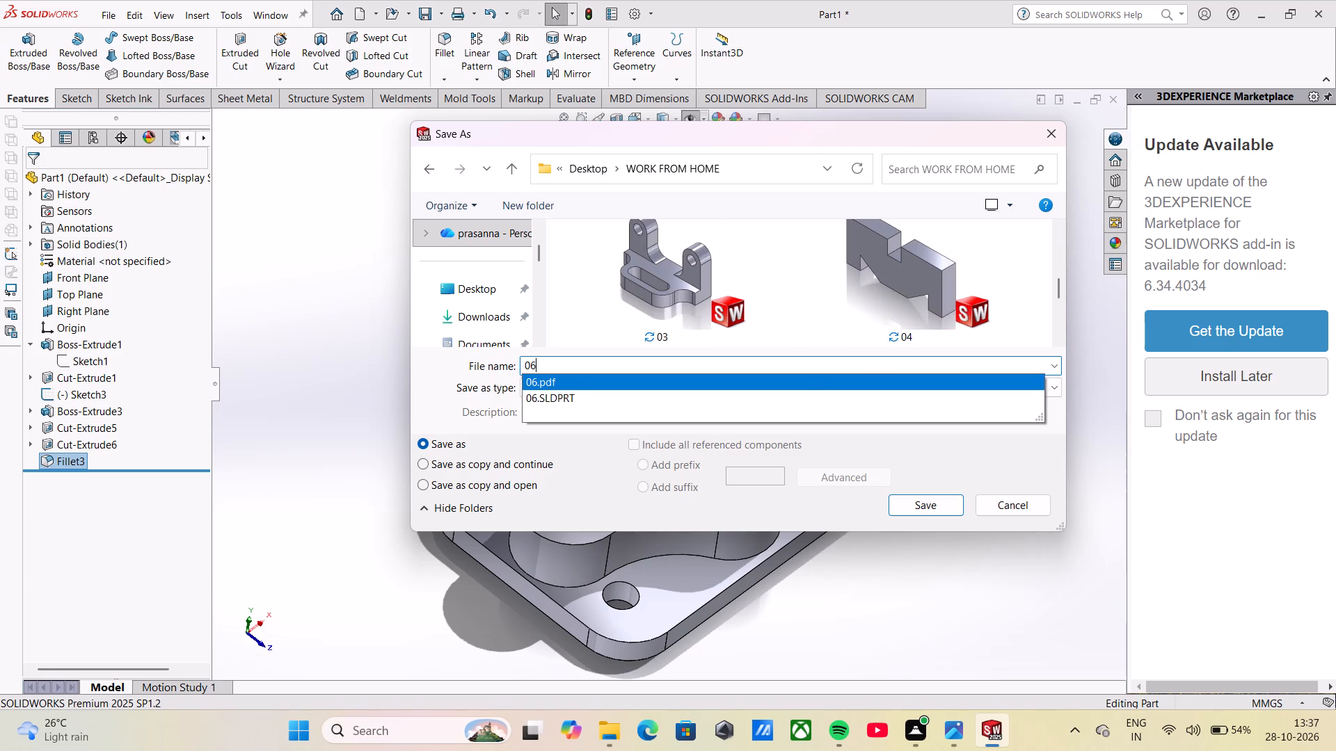
scroll(892, 389, "down", 2)
scroll(880, 321, "down", 4)
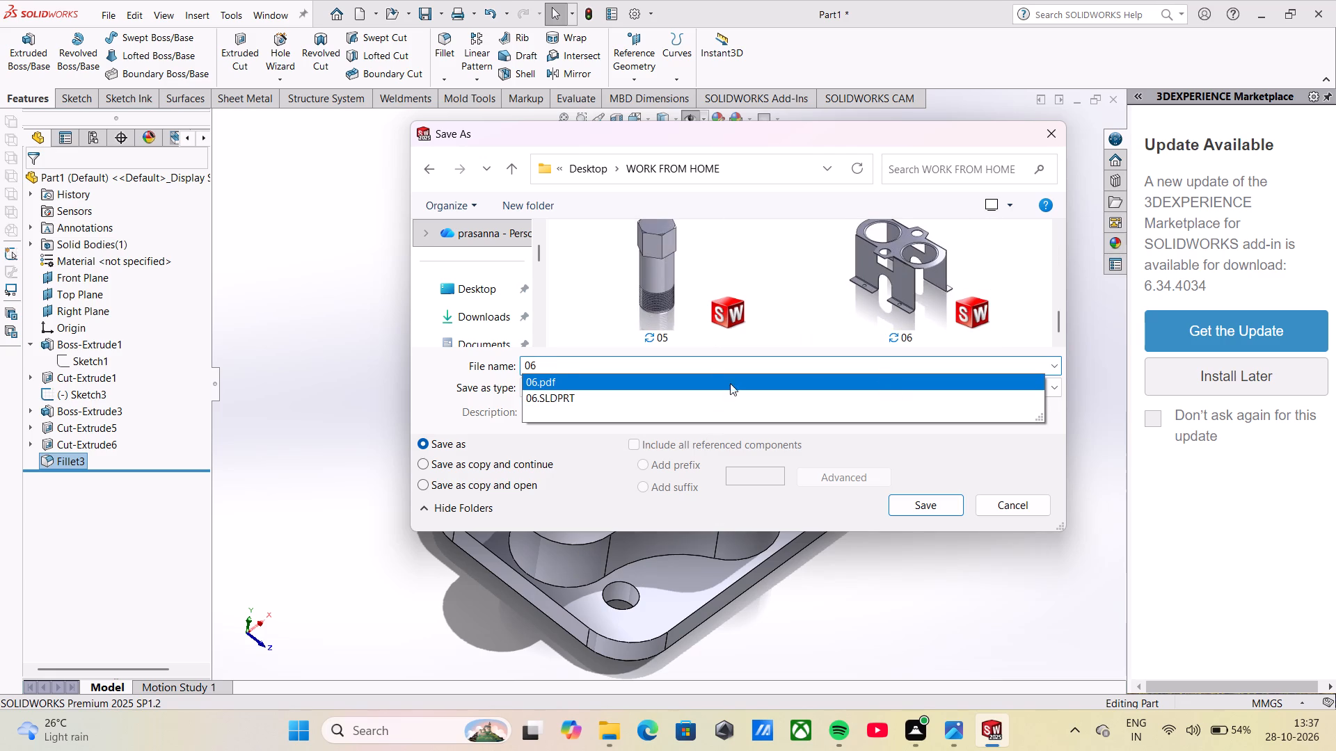
left_click_drag(628, 362, 436, 365)
key("0")
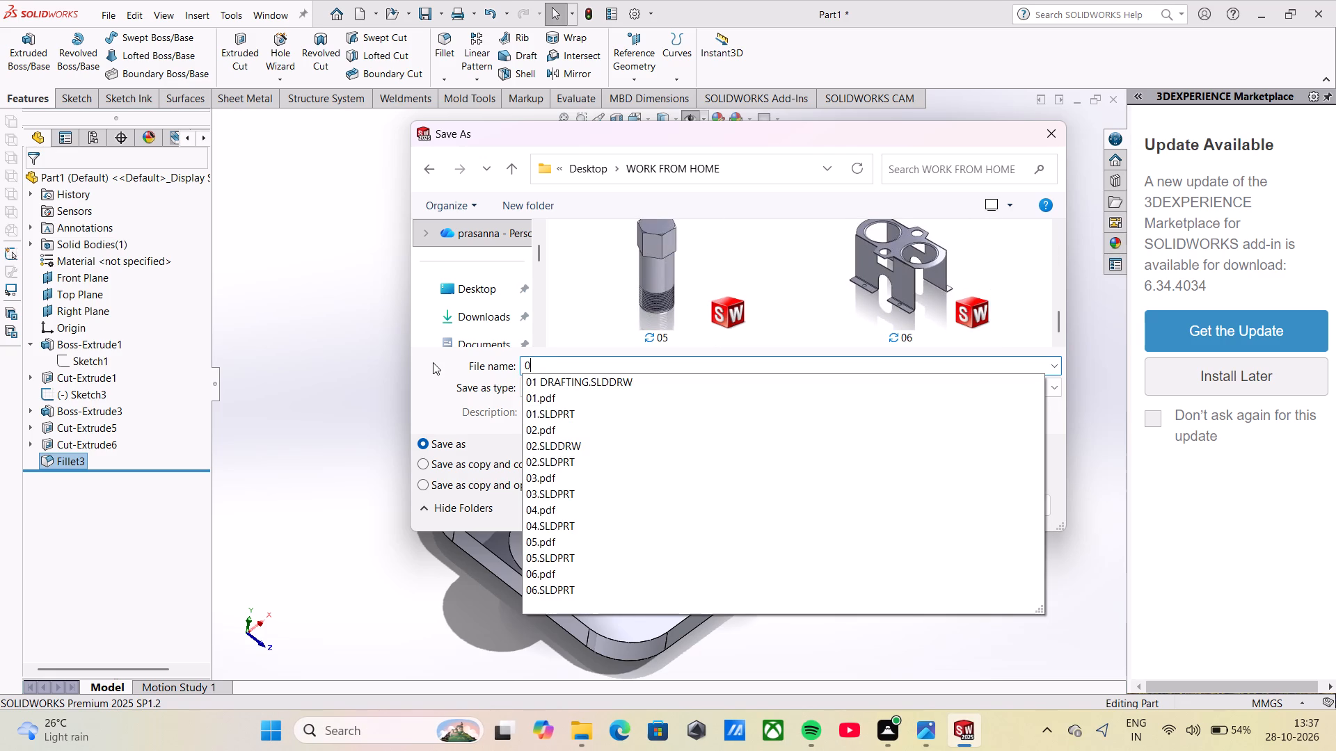
key("7")
key("Return")
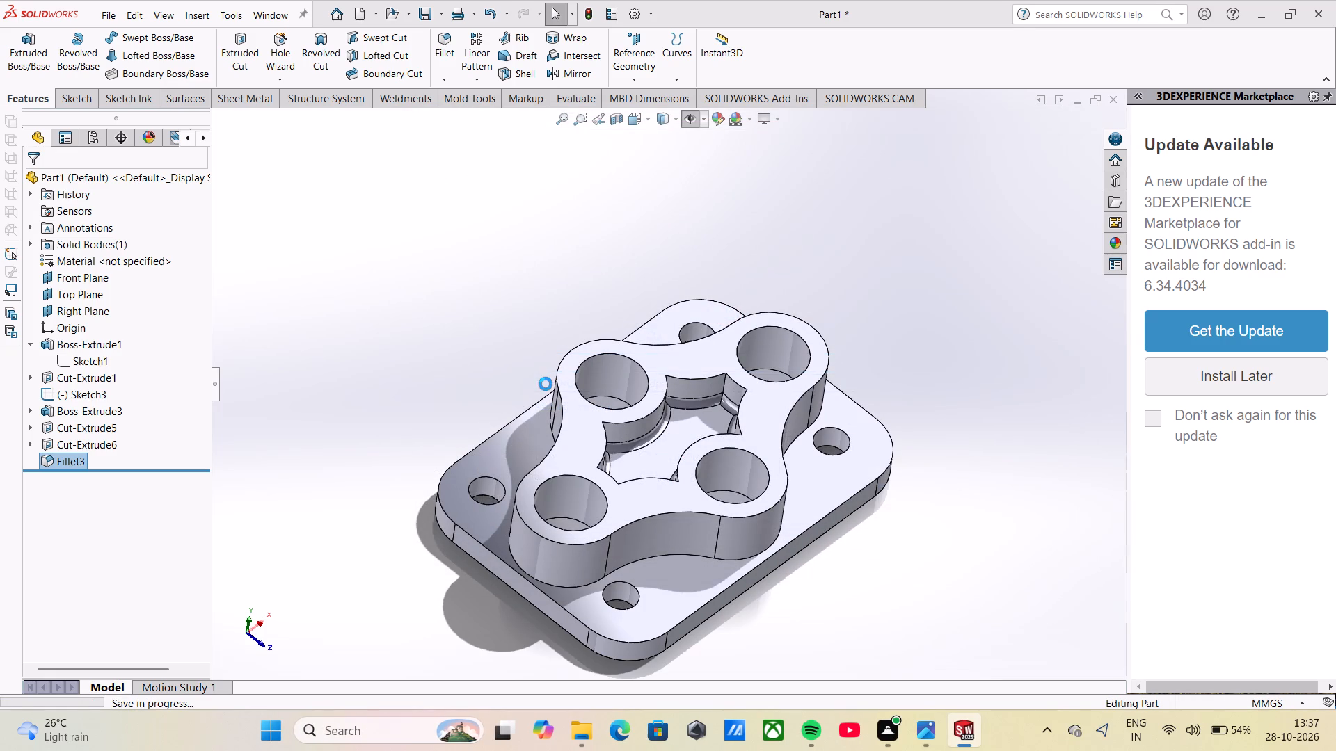
Print the current screen image with Microsoft Print to PDF, saving it as 07 in the WORK FROM HOME folder on the Desktop.
left_click(119, 10)
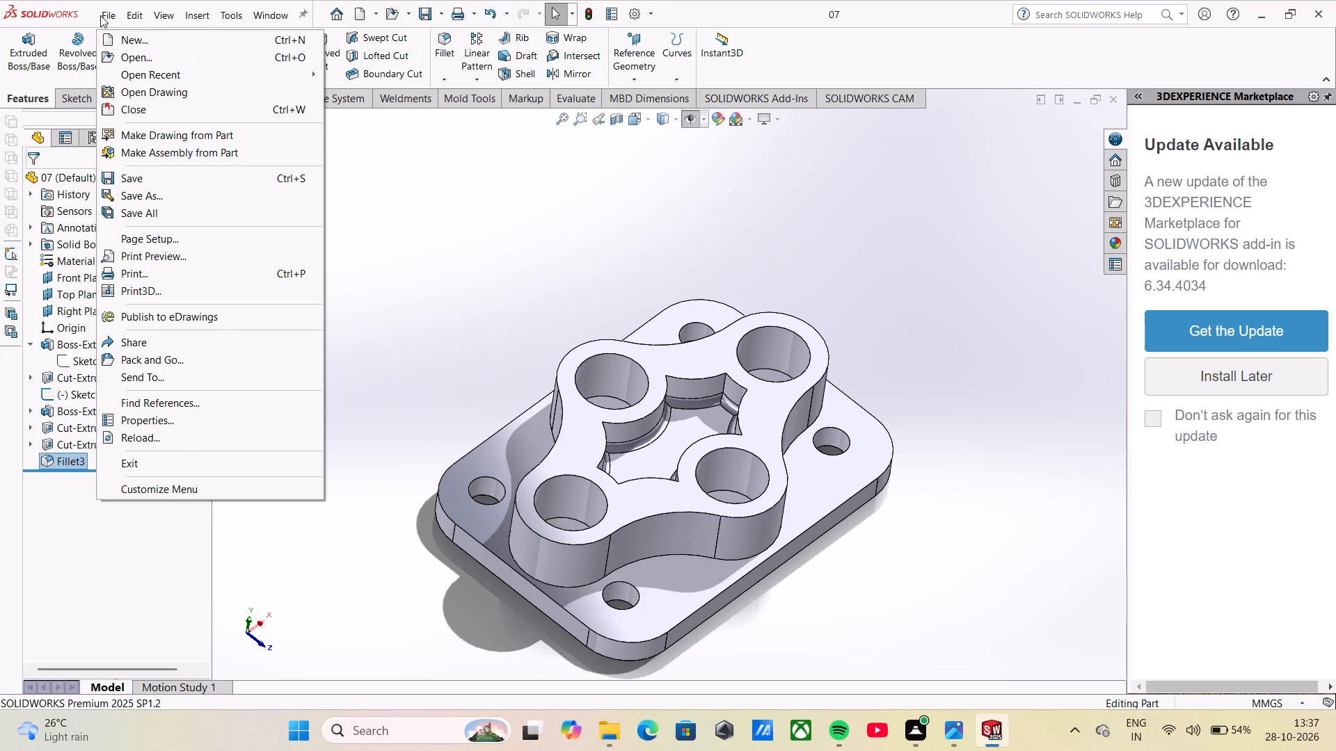
left_click(161, 272)
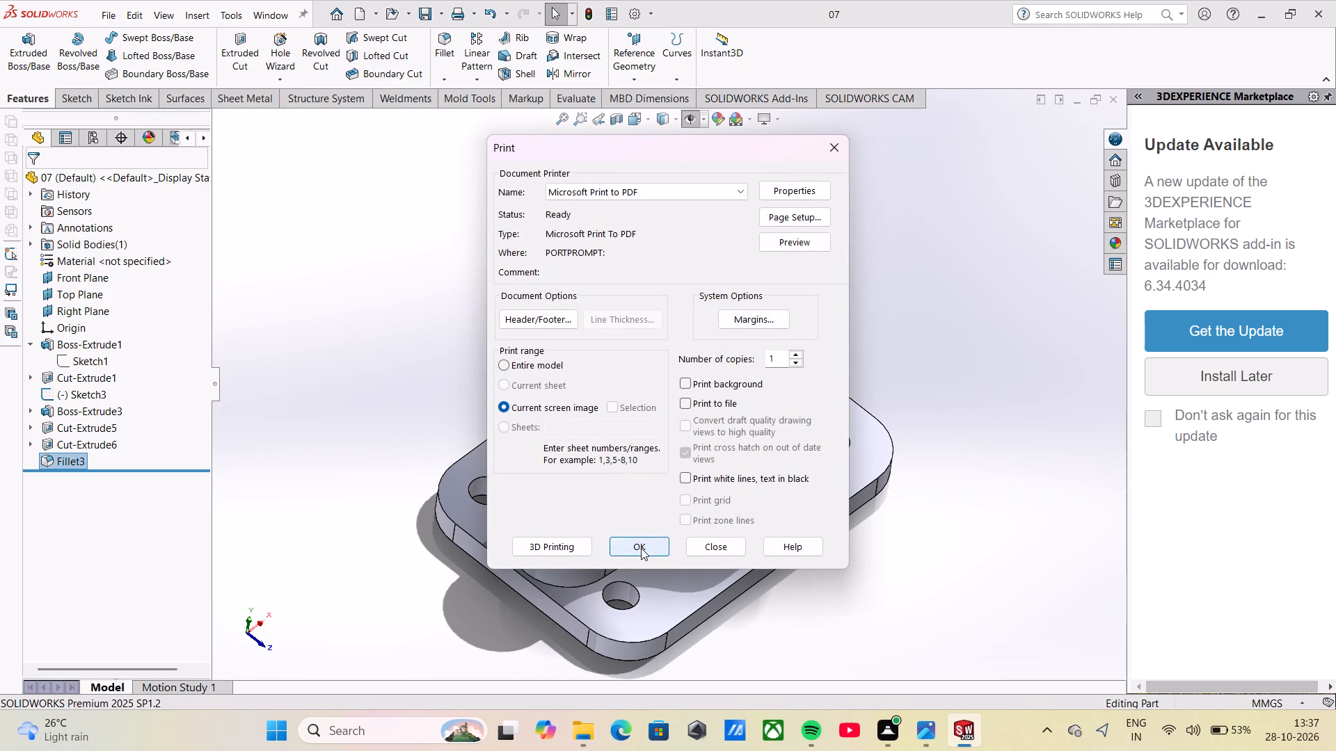
left_click(641, 548)
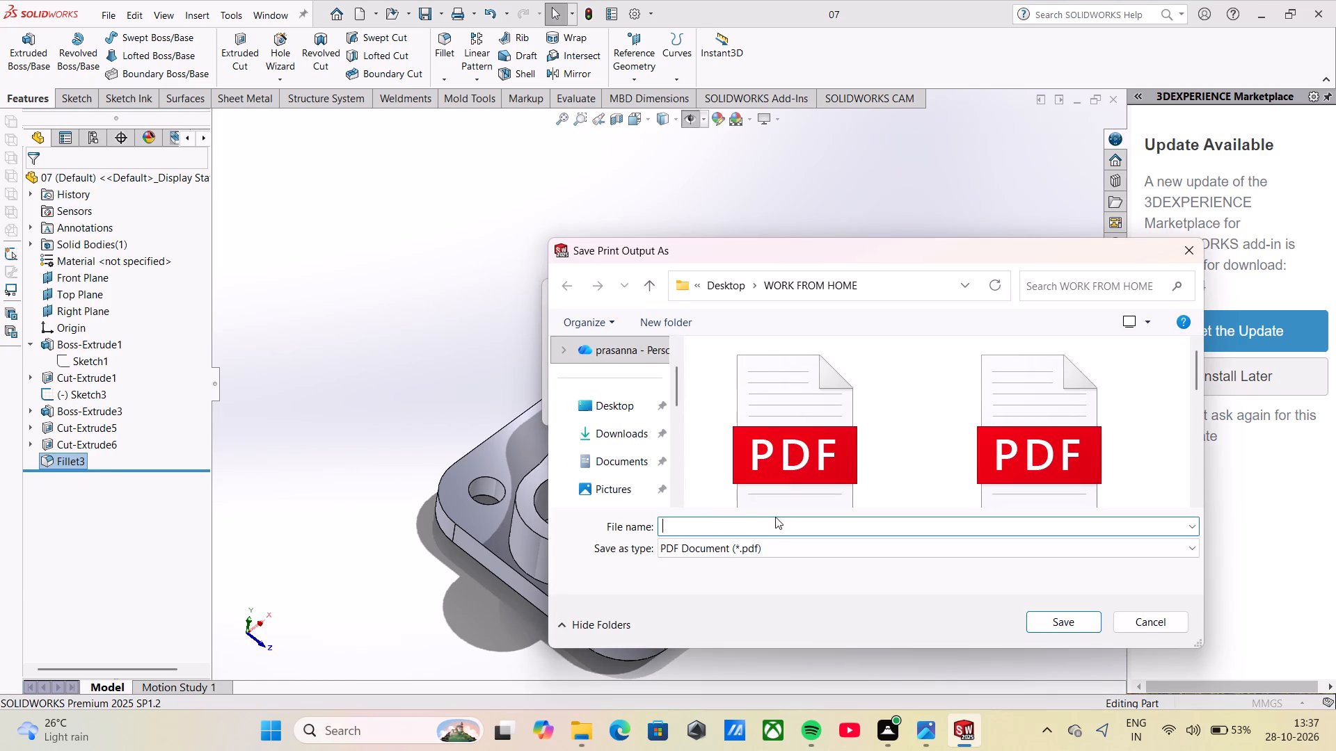
left_click(620, 408)
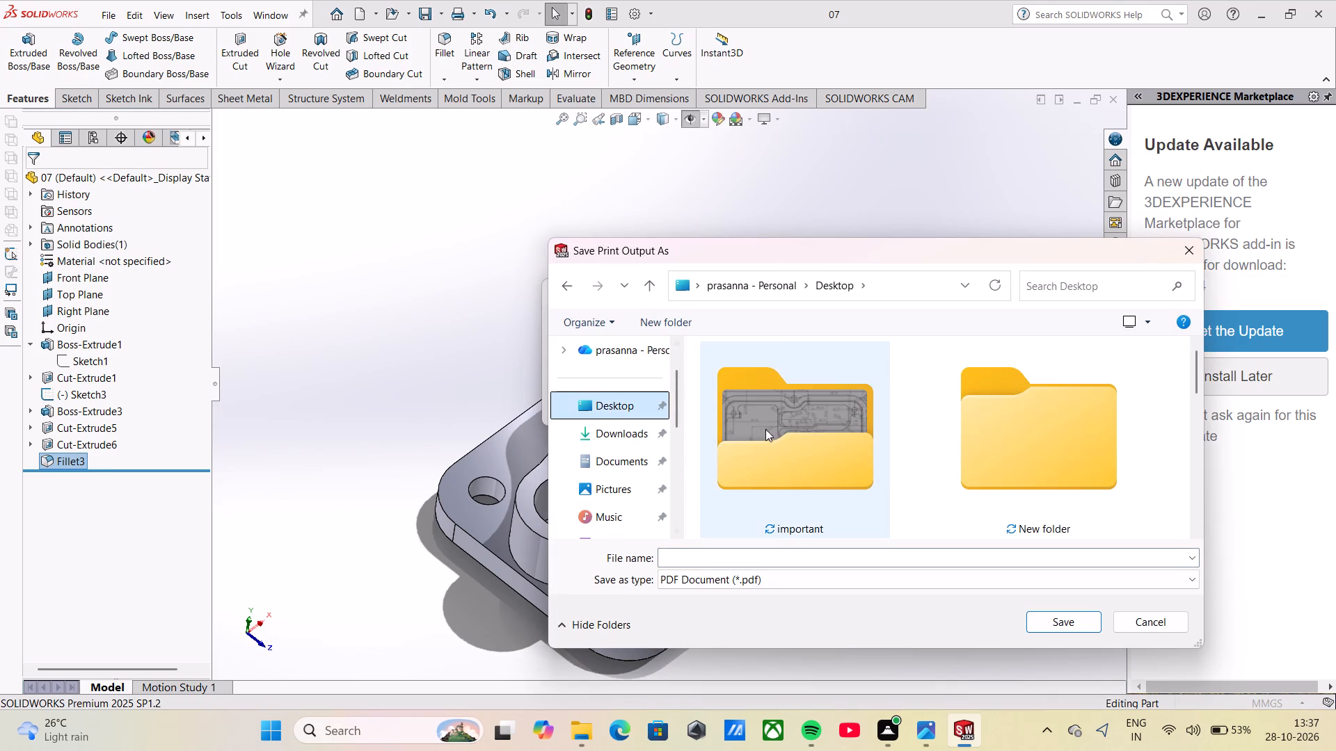
scroll(768, 430, "down", 3)
scroll(770, 434, "up", 1)
double_click(773, 439)
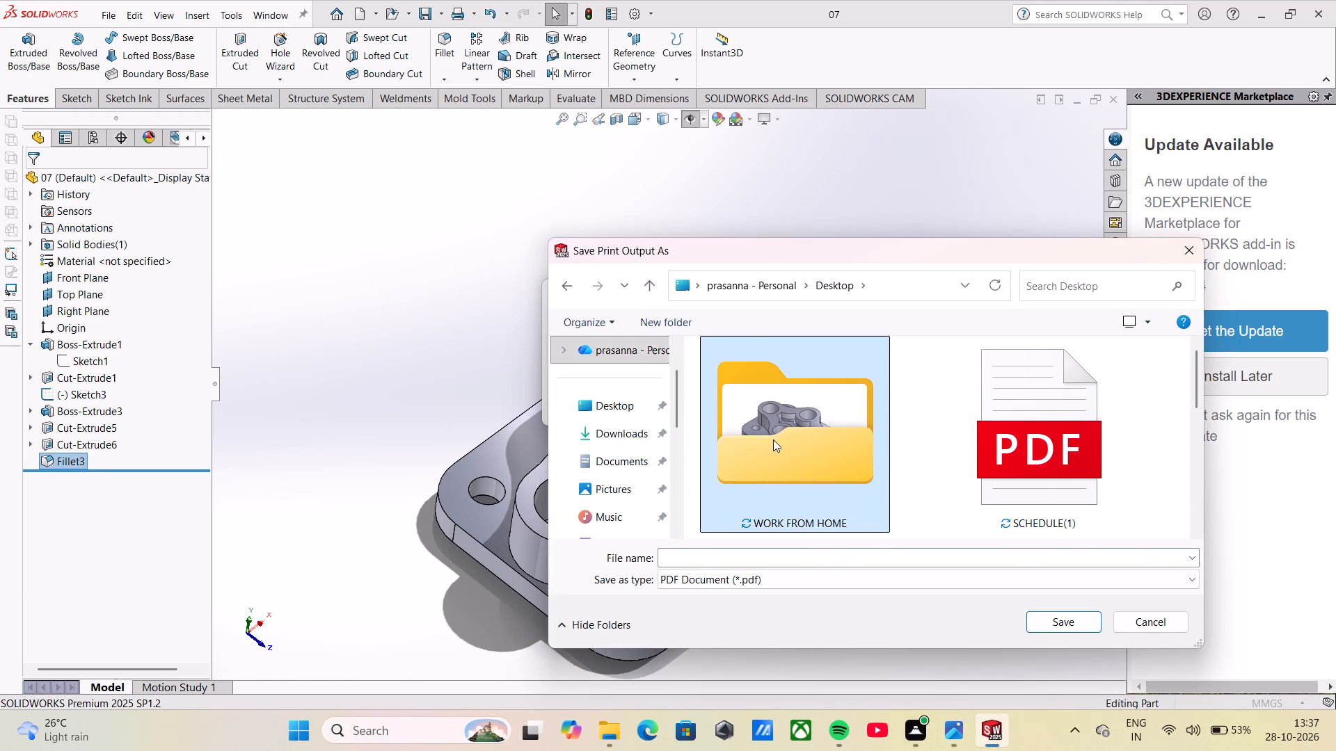
left_click(754, 560)
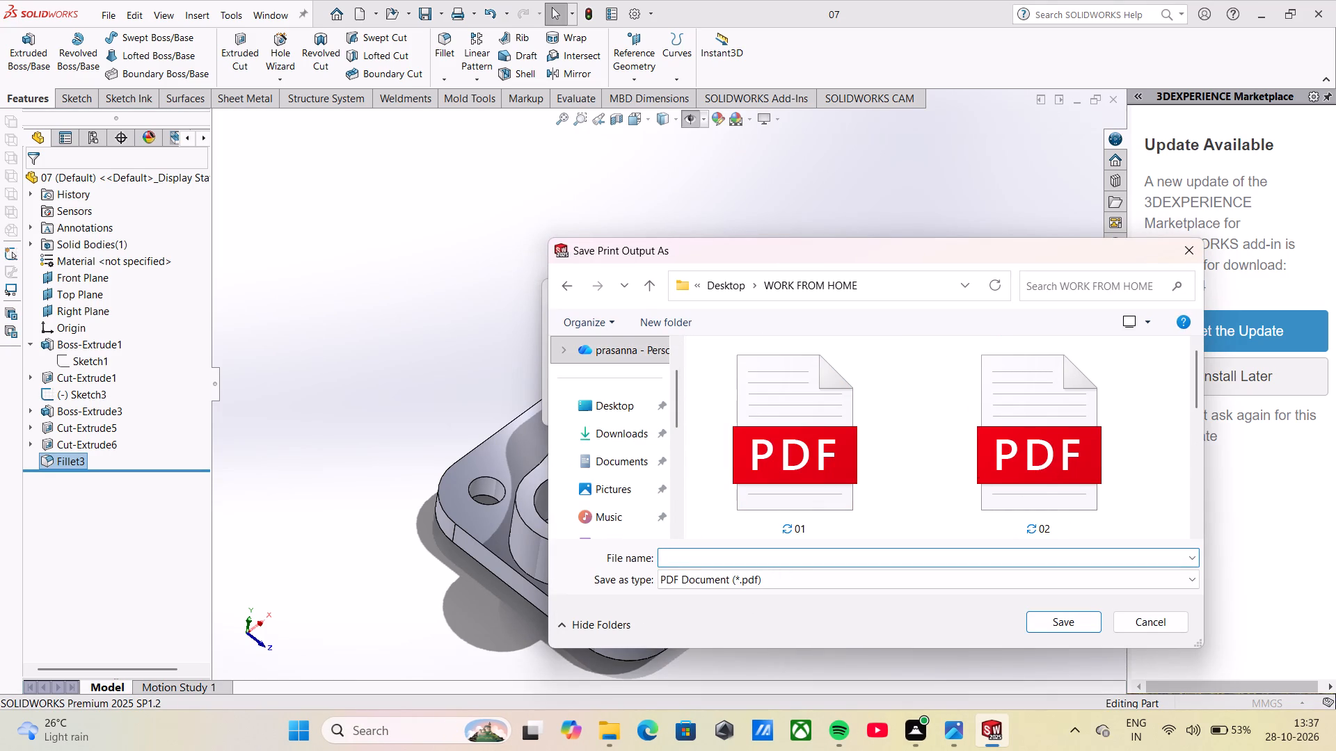
type("07")
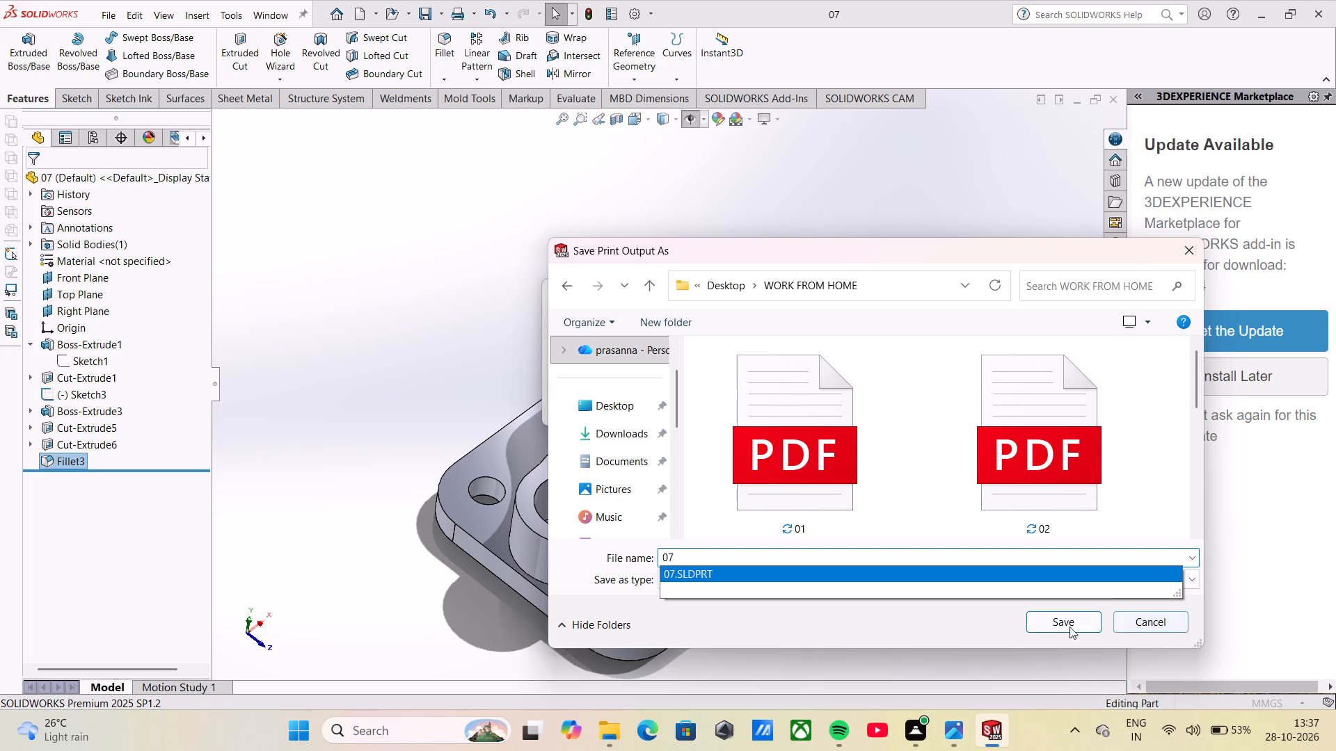
left_click(1002, 636)
left_click(1047, 618)
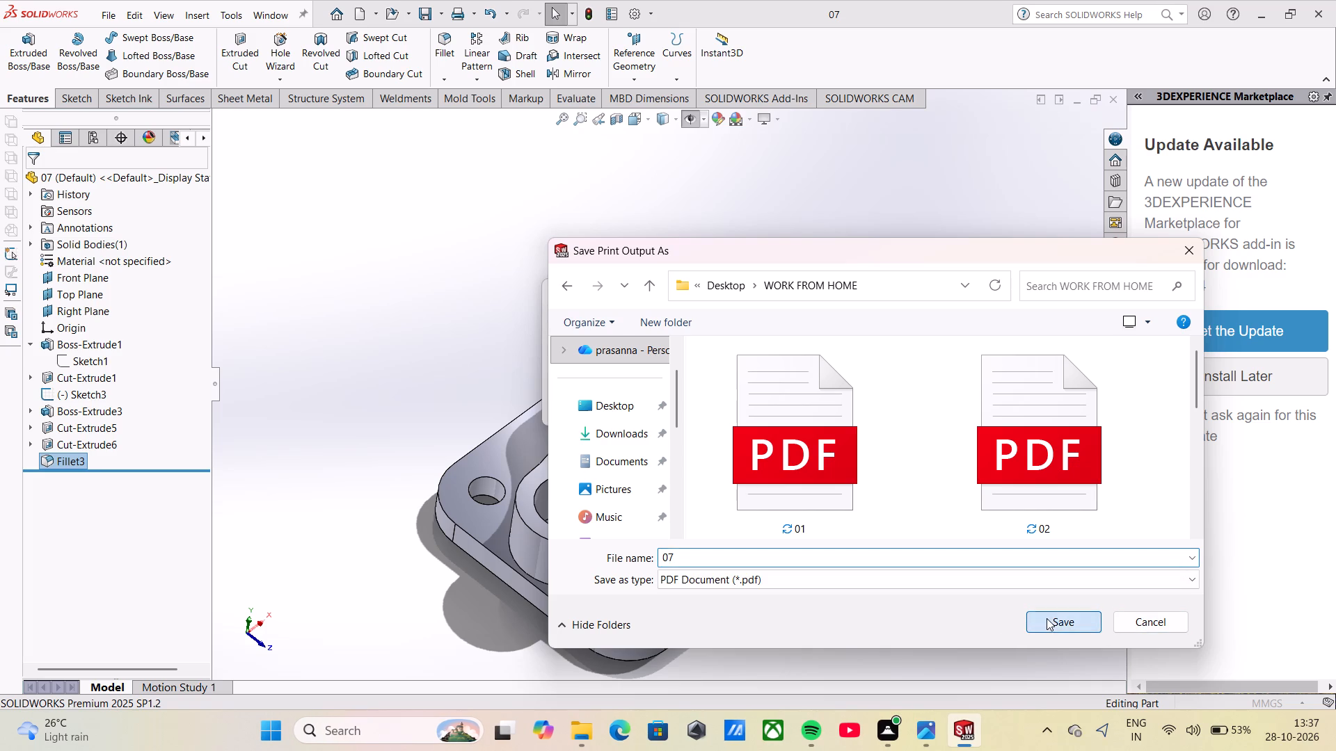